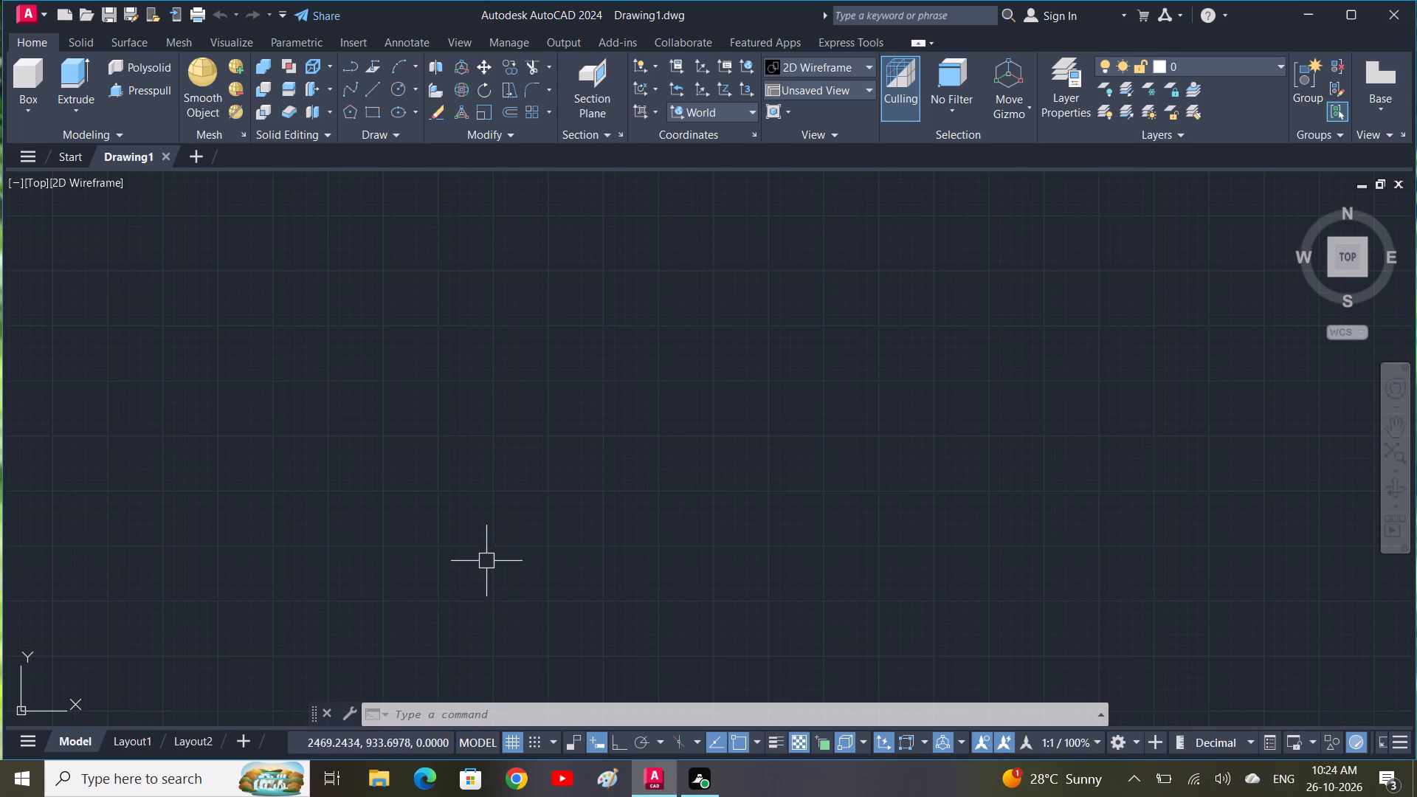
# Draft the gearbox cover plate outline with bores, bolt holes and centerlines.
# Draw a rectangle 475 wide by 185 high in the empty top view of the drawing.
pyautogui.press('r')
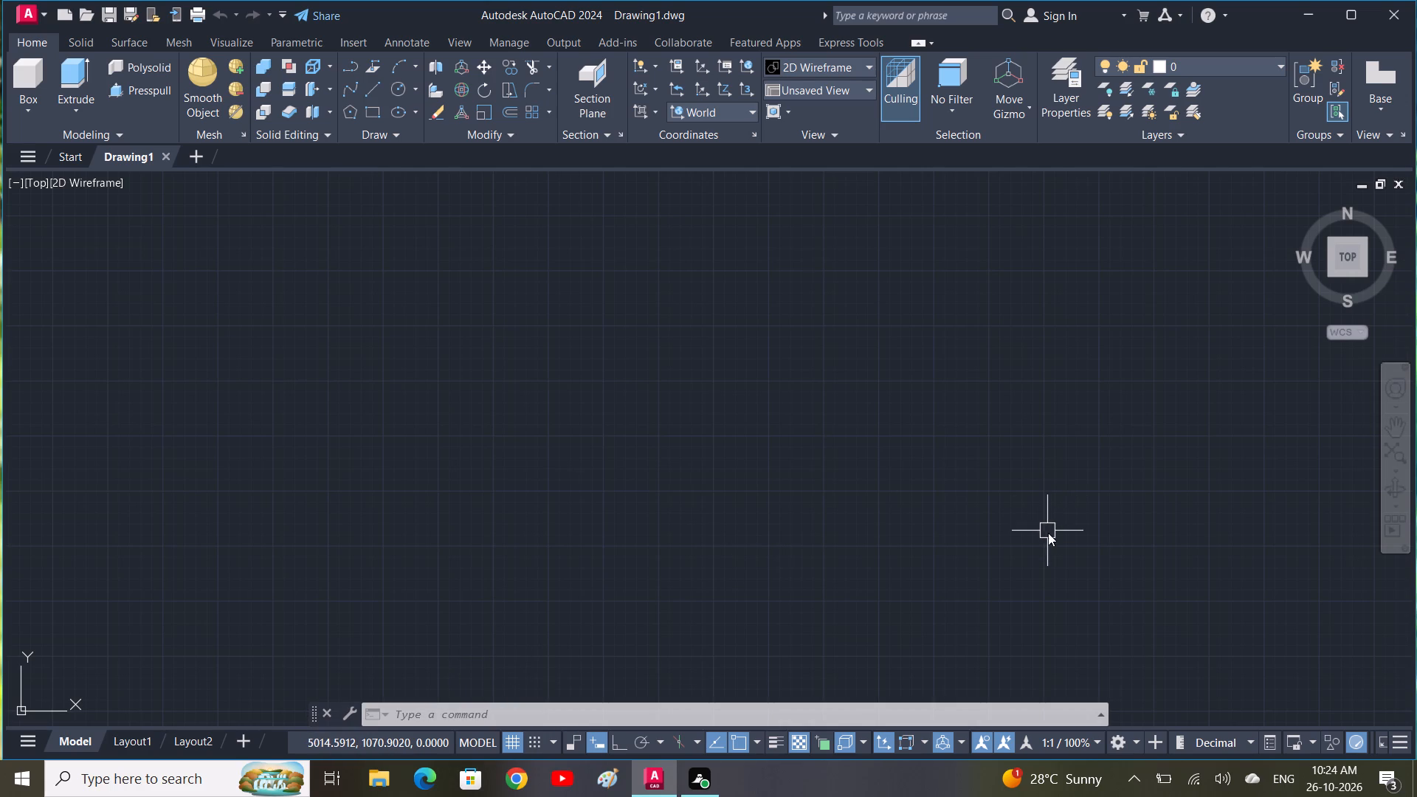
pyautogui.write('EC')
pyautogui.press('space')
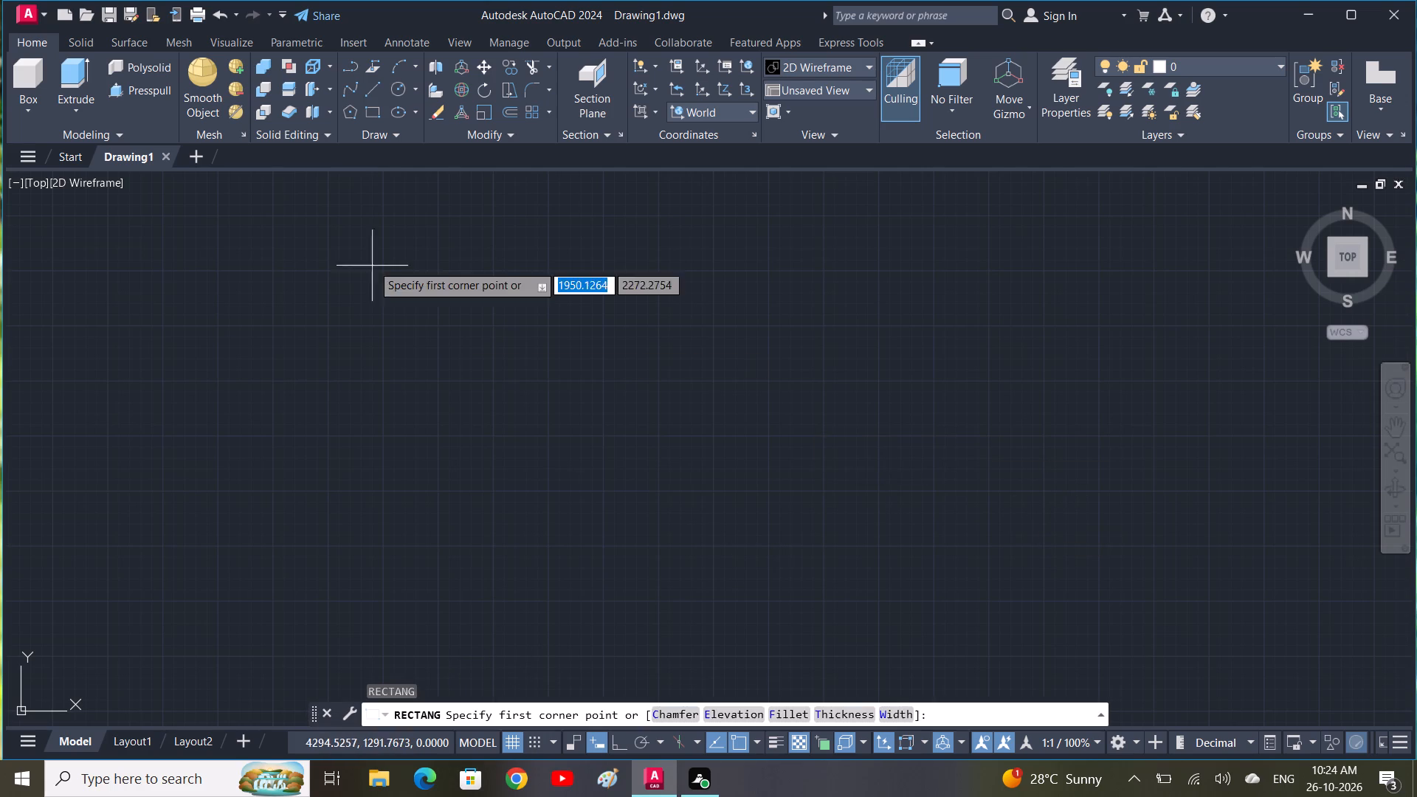
pyautogui.click(423, 299)
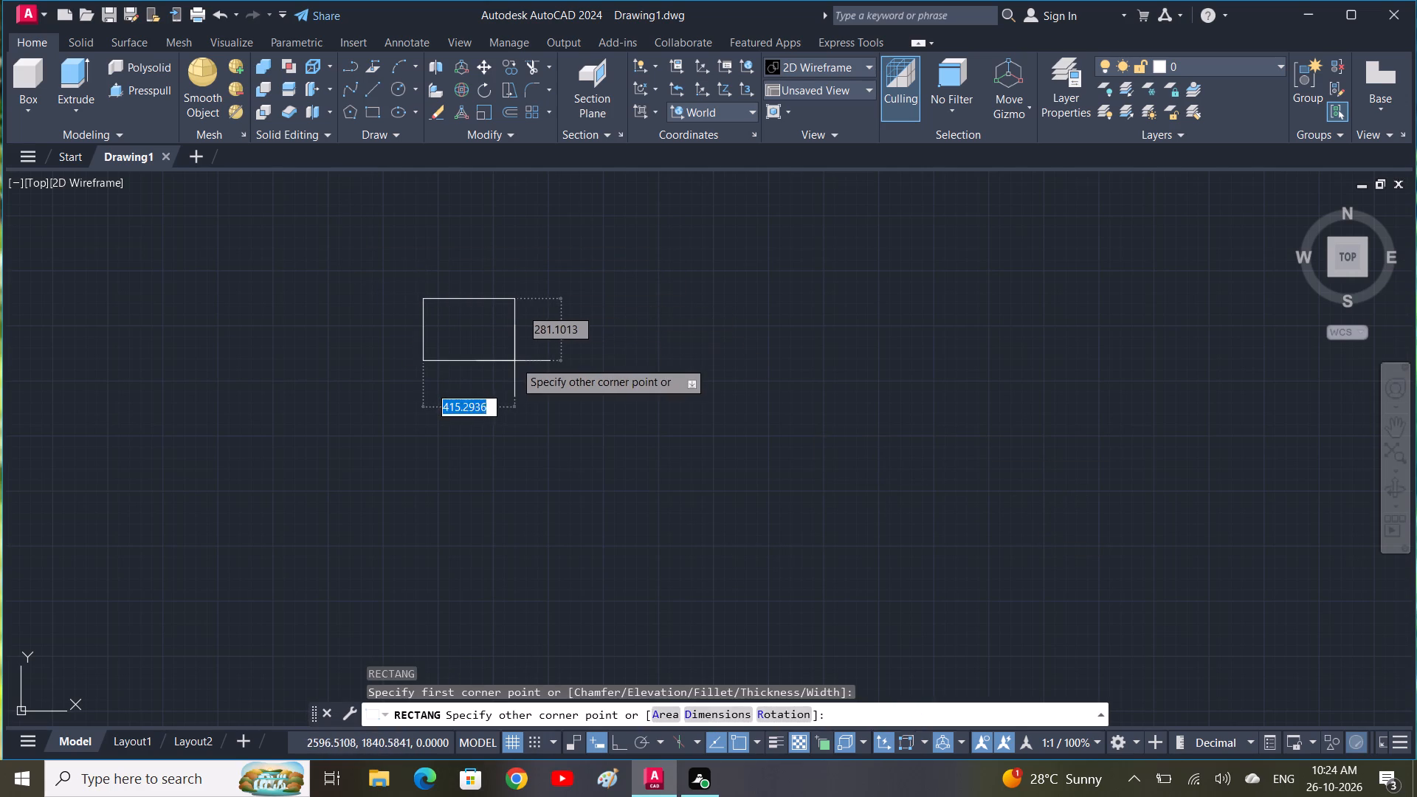
pyautogui.press('4')
pyautogui.press('7')
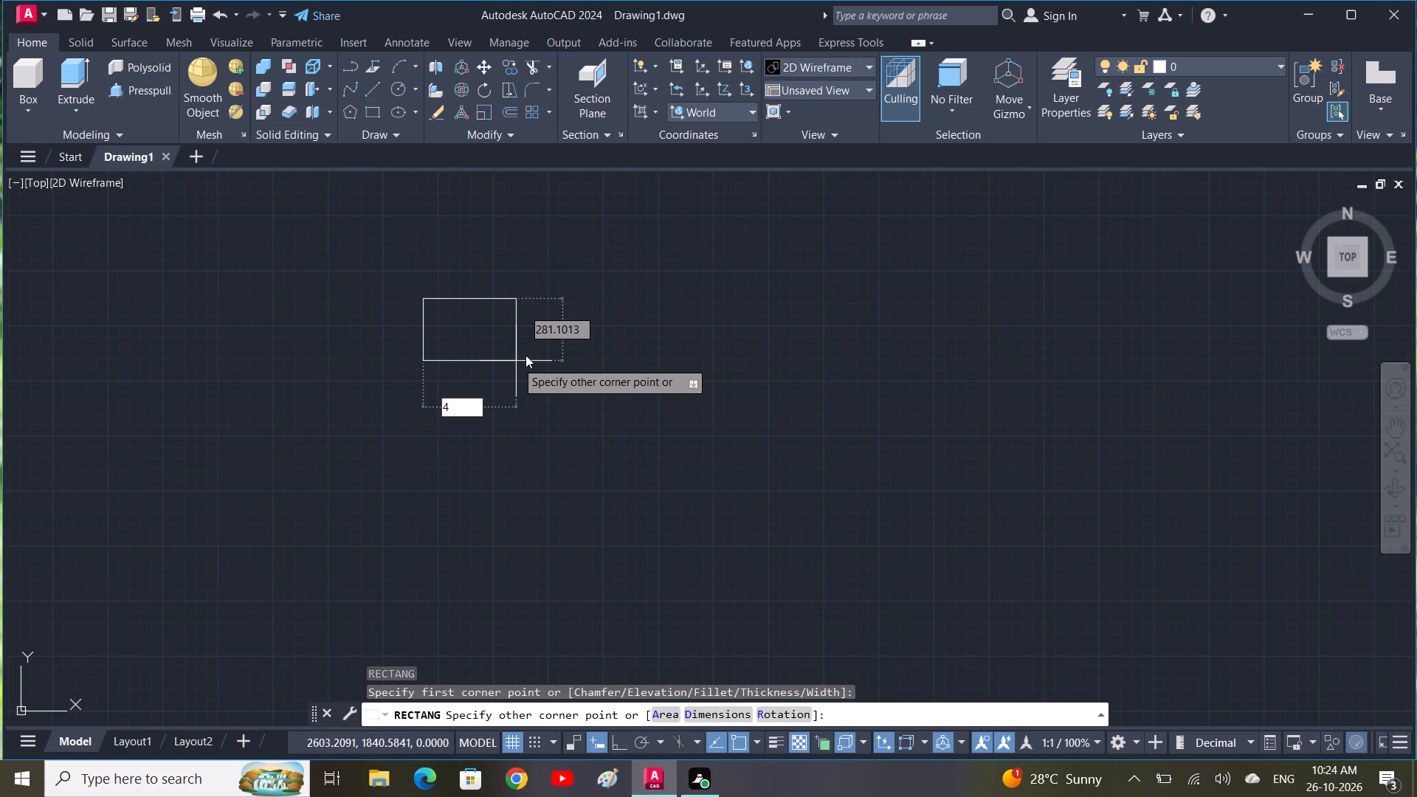
pyautogui.press('5')
pyautogui.press(',')
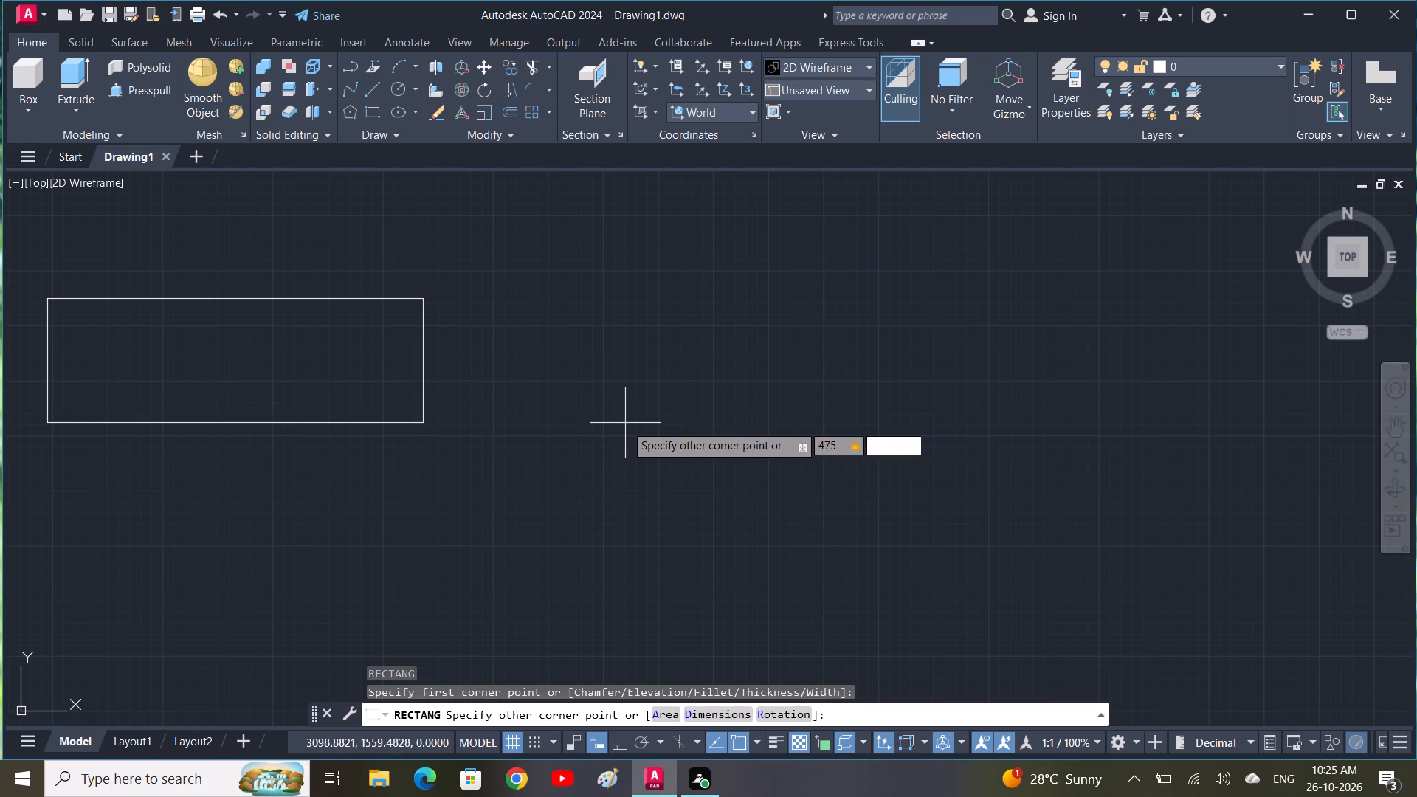
pyautogui.press('1')
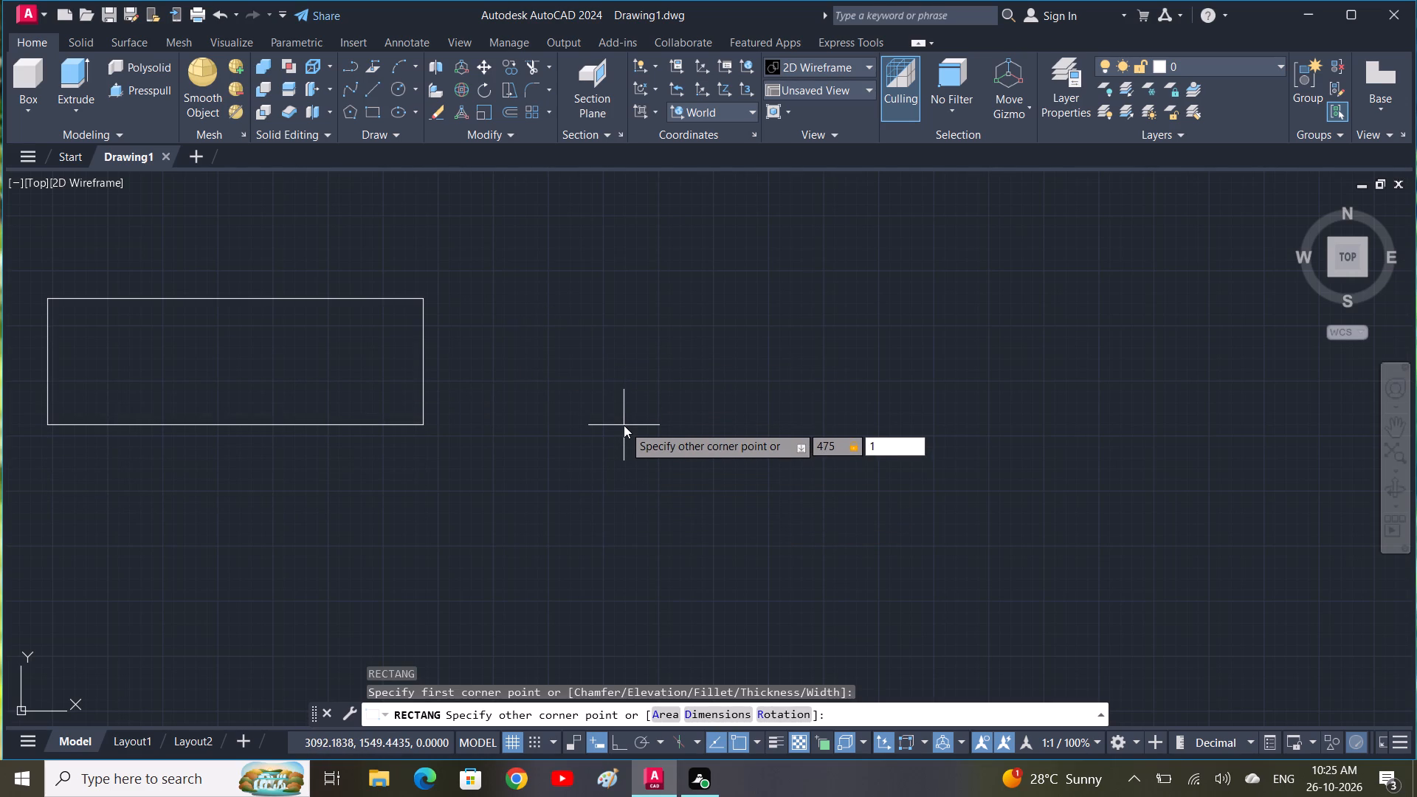
pyautogui.write('85 V')
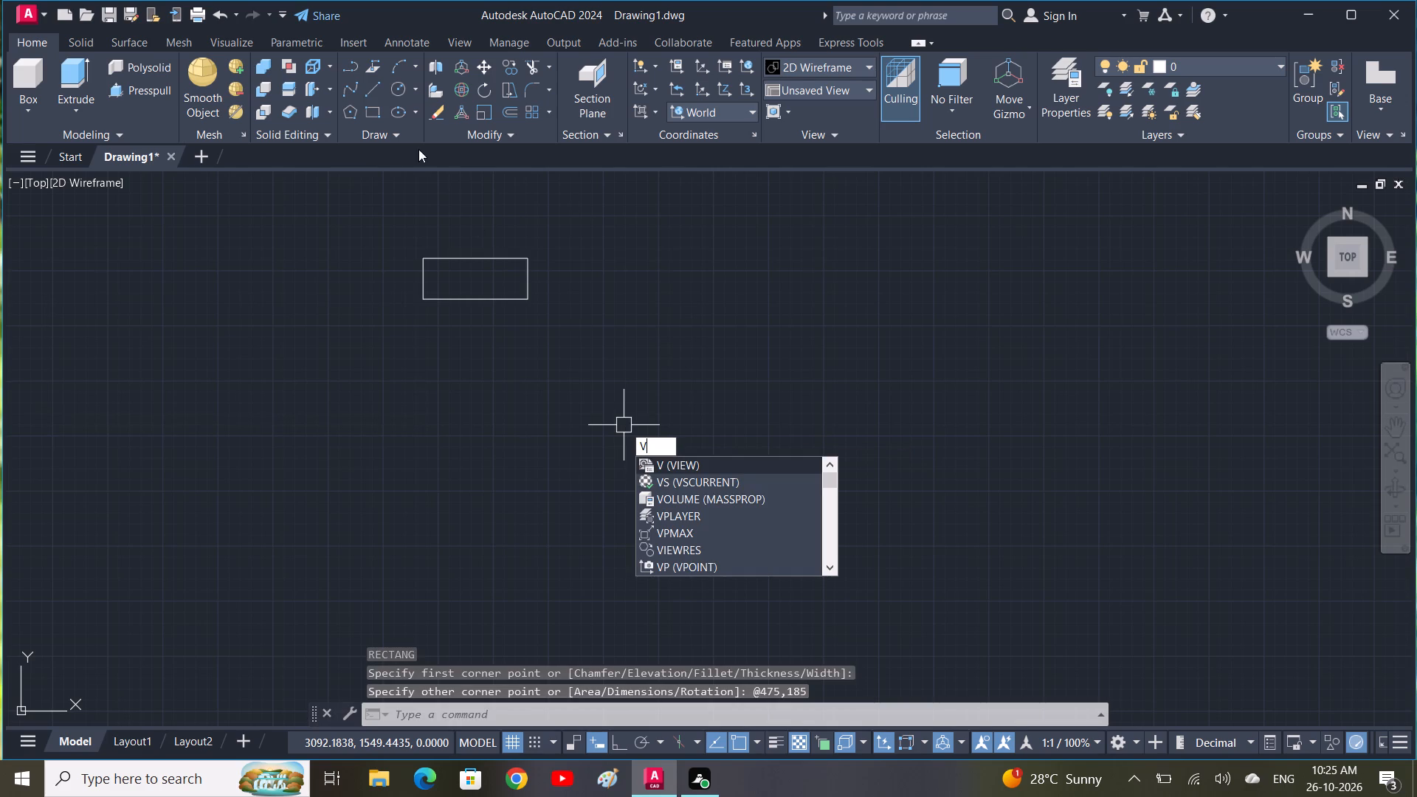
pyautogui.press('Escape')
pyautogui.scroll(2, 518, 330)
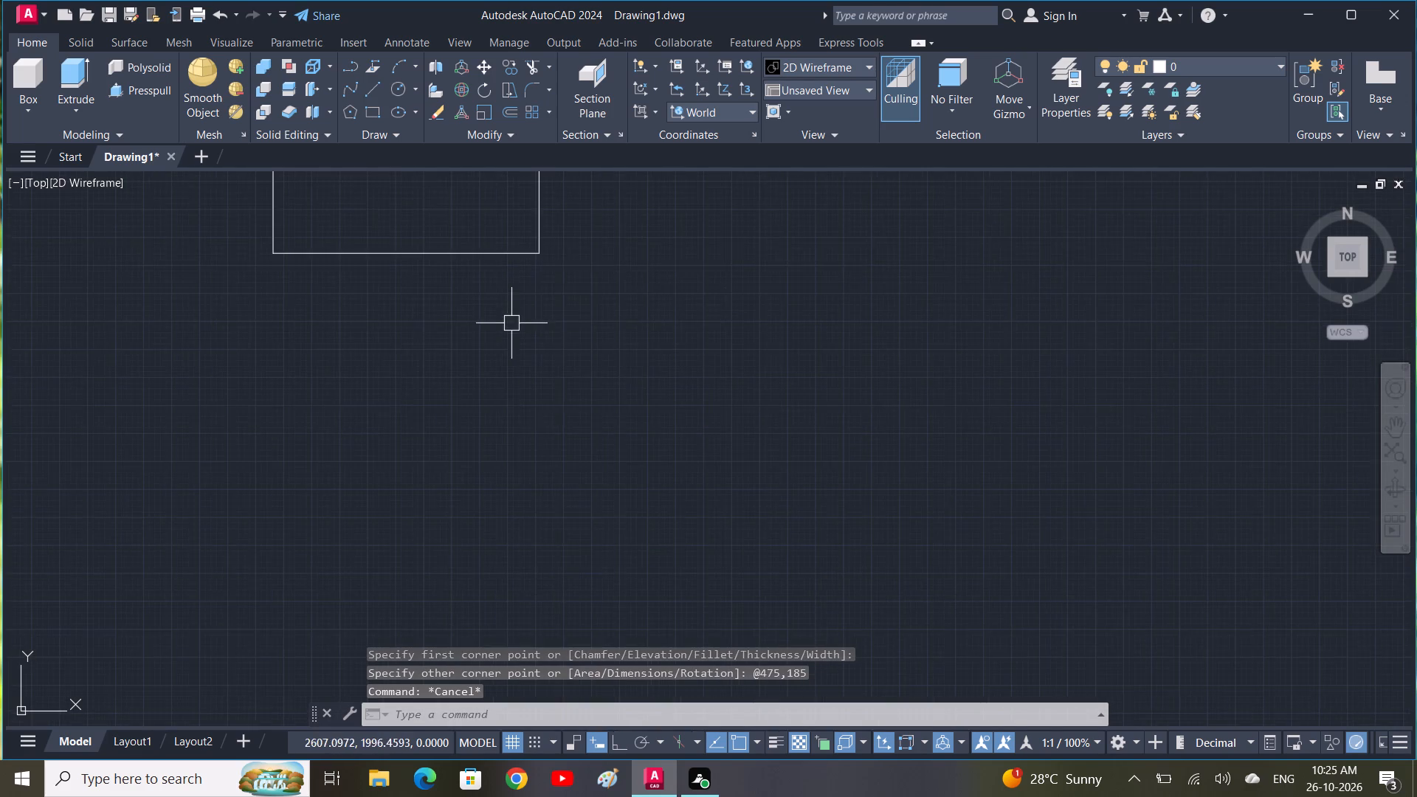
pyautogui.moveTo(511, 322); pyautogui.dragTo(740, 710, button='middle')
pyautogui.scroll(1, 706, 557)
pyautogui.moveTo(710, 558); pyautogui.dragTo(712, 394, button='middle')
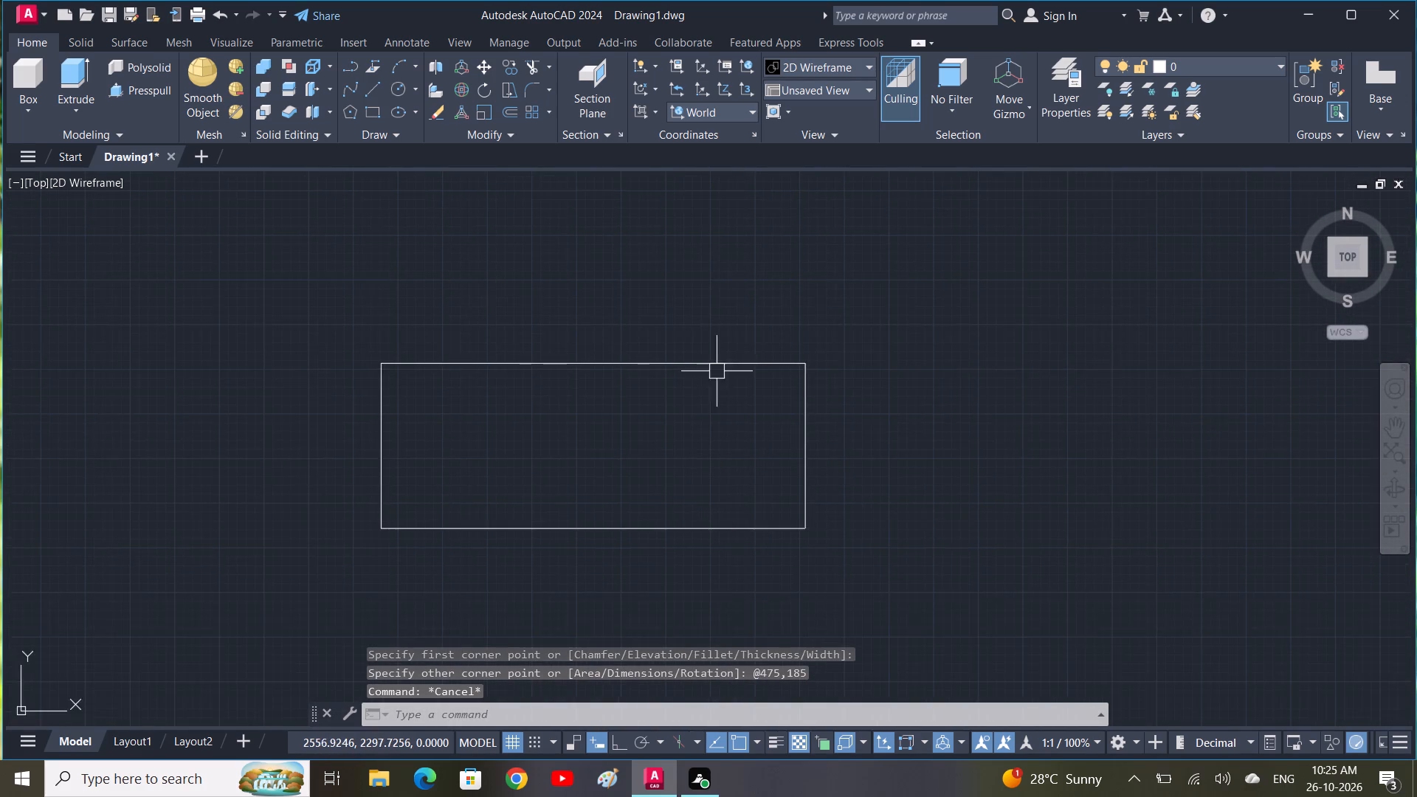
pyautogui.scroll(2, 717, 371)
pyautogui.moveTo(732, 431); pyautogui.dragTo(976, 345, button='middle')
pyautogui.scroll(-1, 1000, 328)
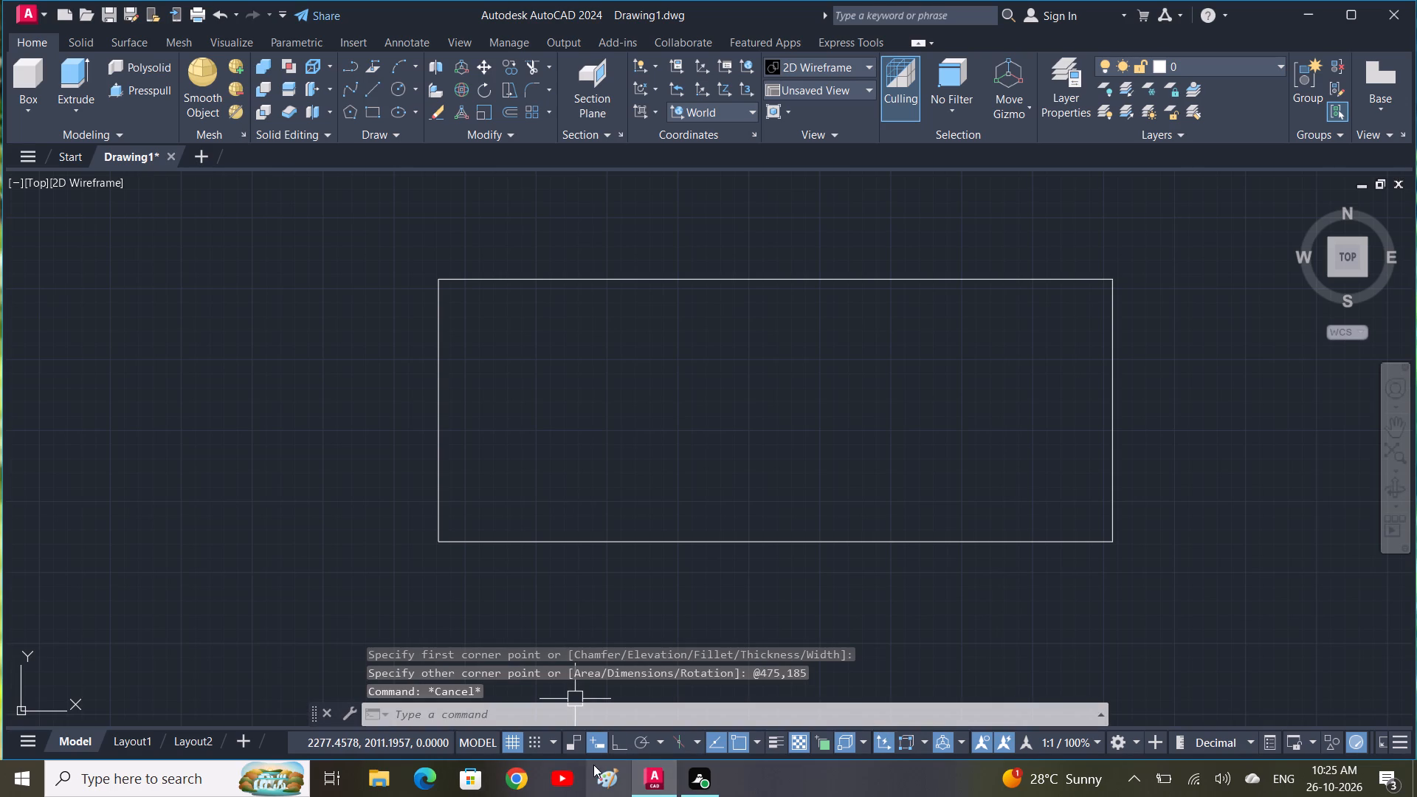
# Switch to File Explorer, remove the recent file 3 D DIA 22 from Quick access, and return to the drawing.
pyautogui.click(380, 776)
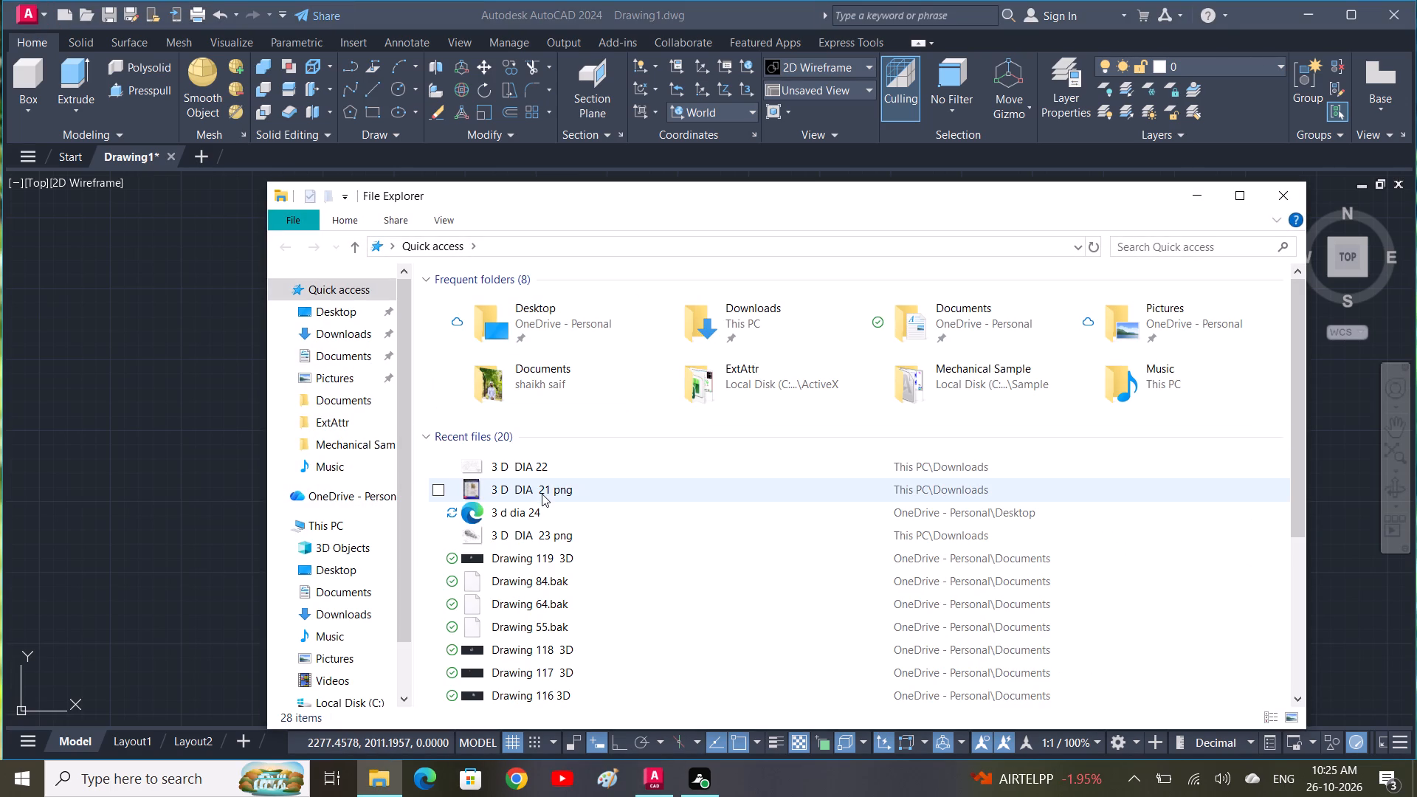
pyautogui.click(545, 484)
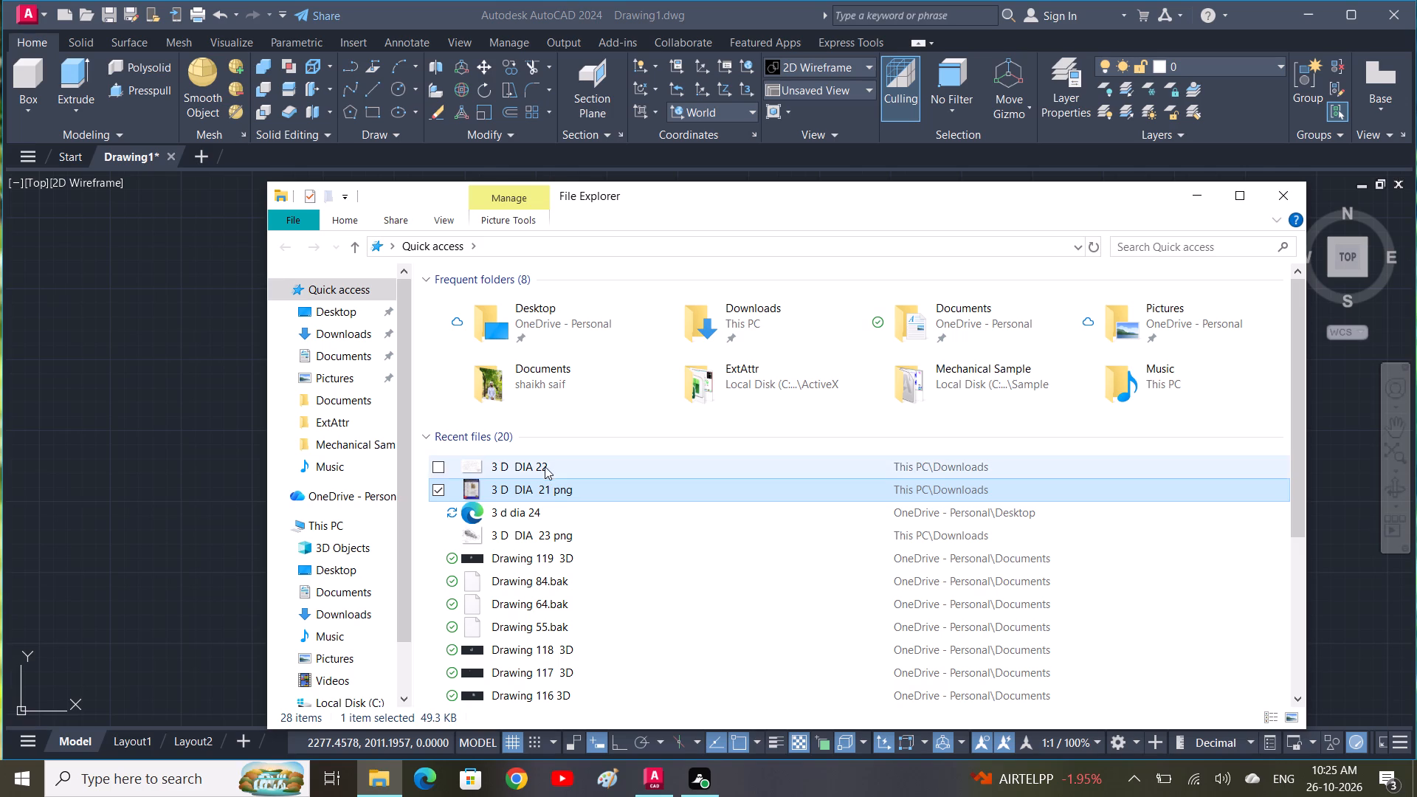
pyautogui.click(545, 465)
pyautogui.rightClick(570, 469)
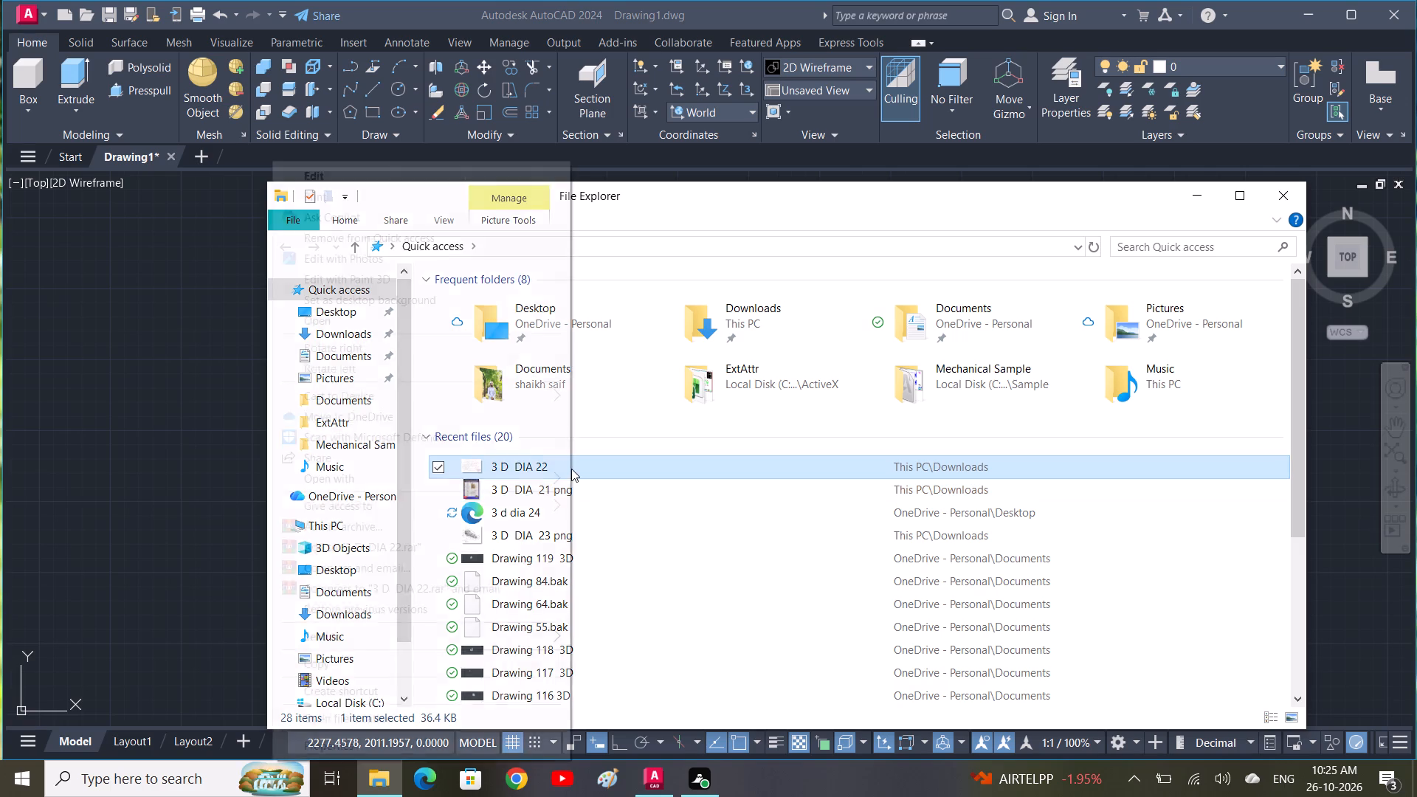
pyautogui.click(438, 247)
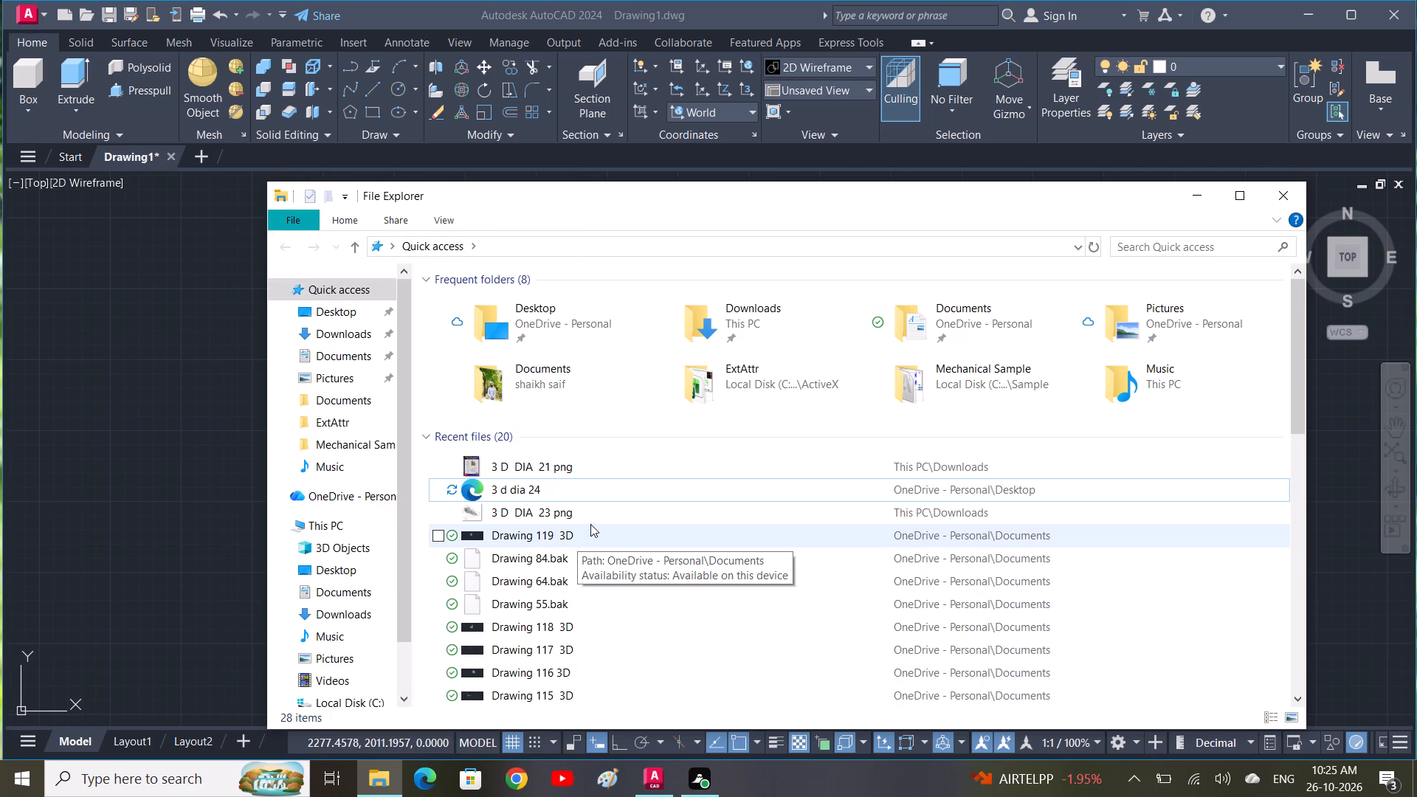
pyautogui.click(1200, 199)
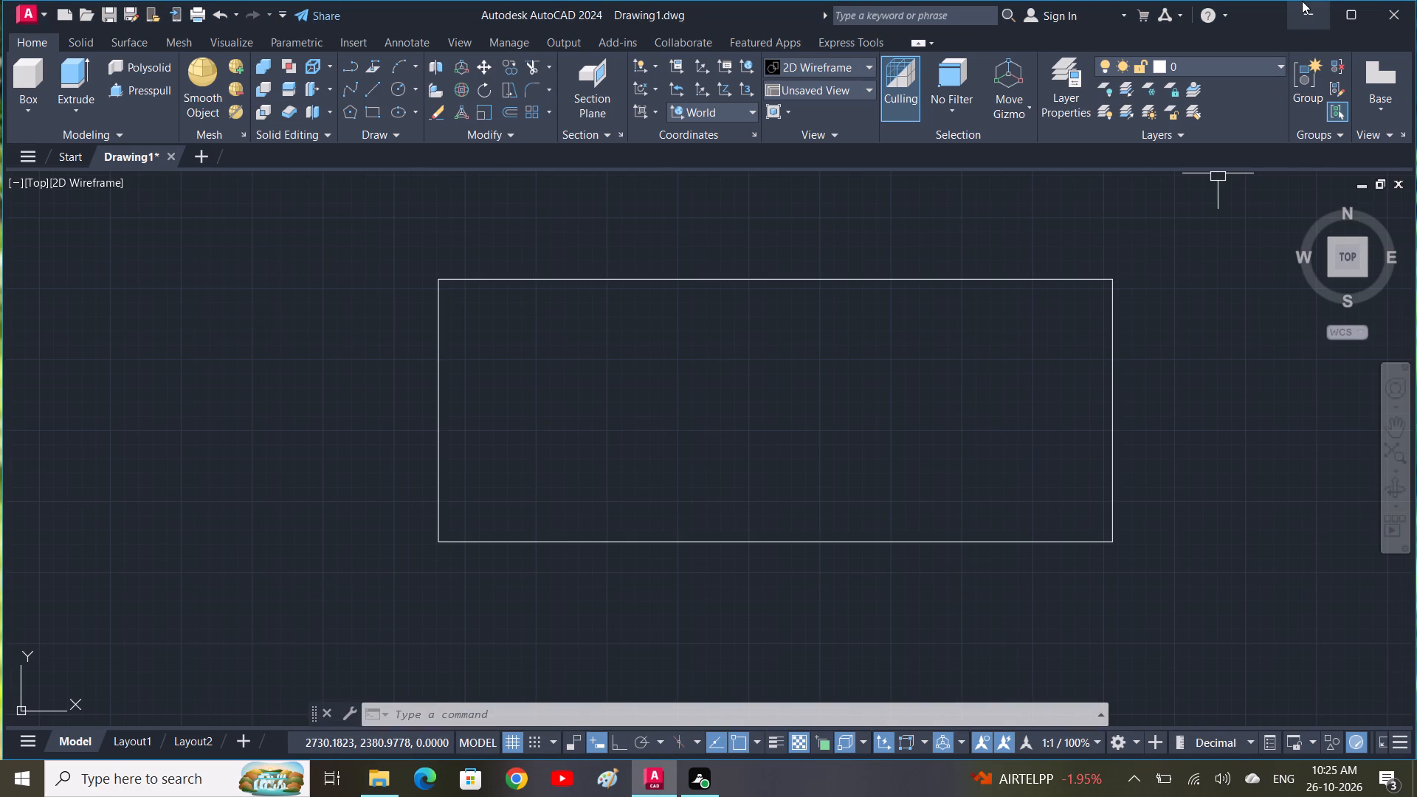
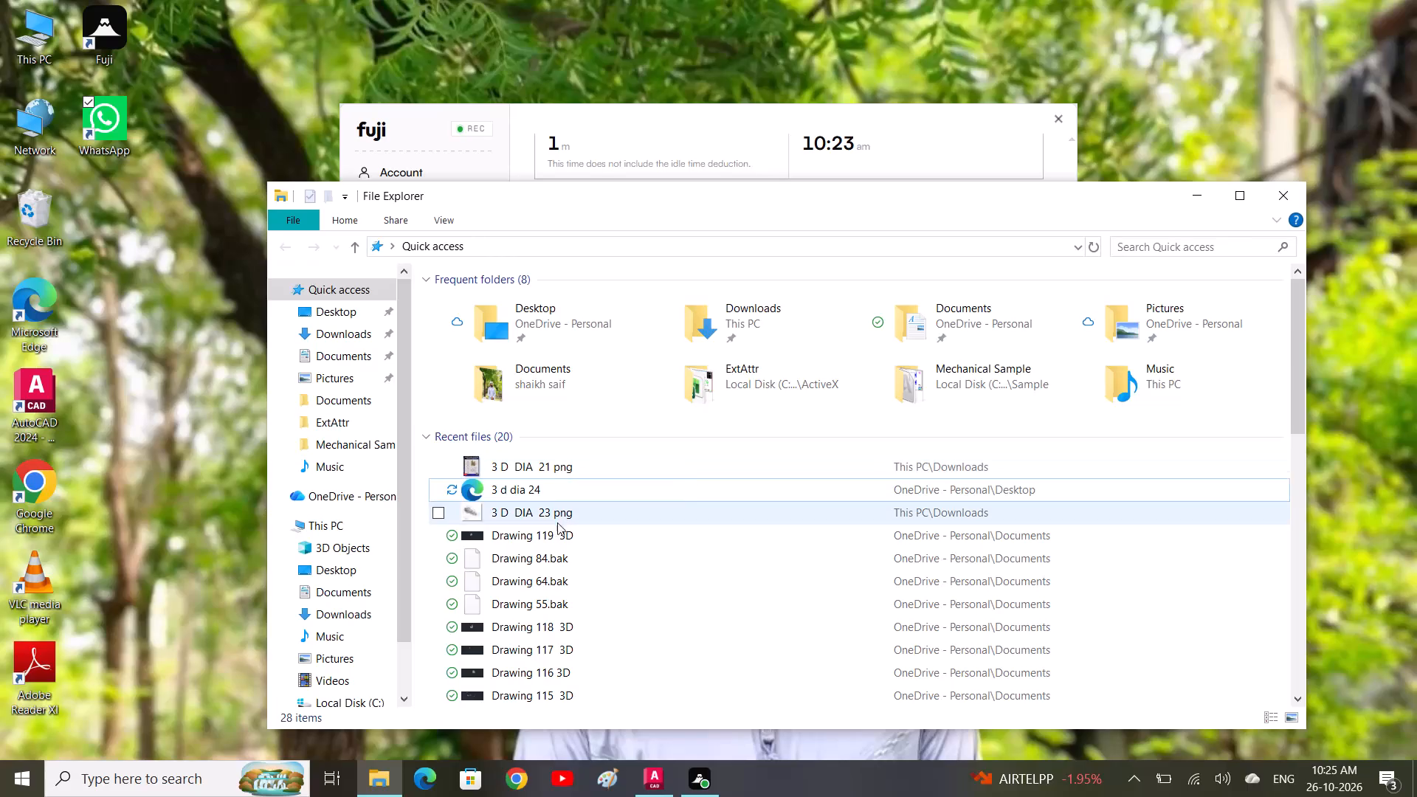
# Open the reference image 3 D DIA 22 from the Downloads folder in Photos and maximize its window.
pyautogui.click(346, 313)
pyautogui.click(347, 293)
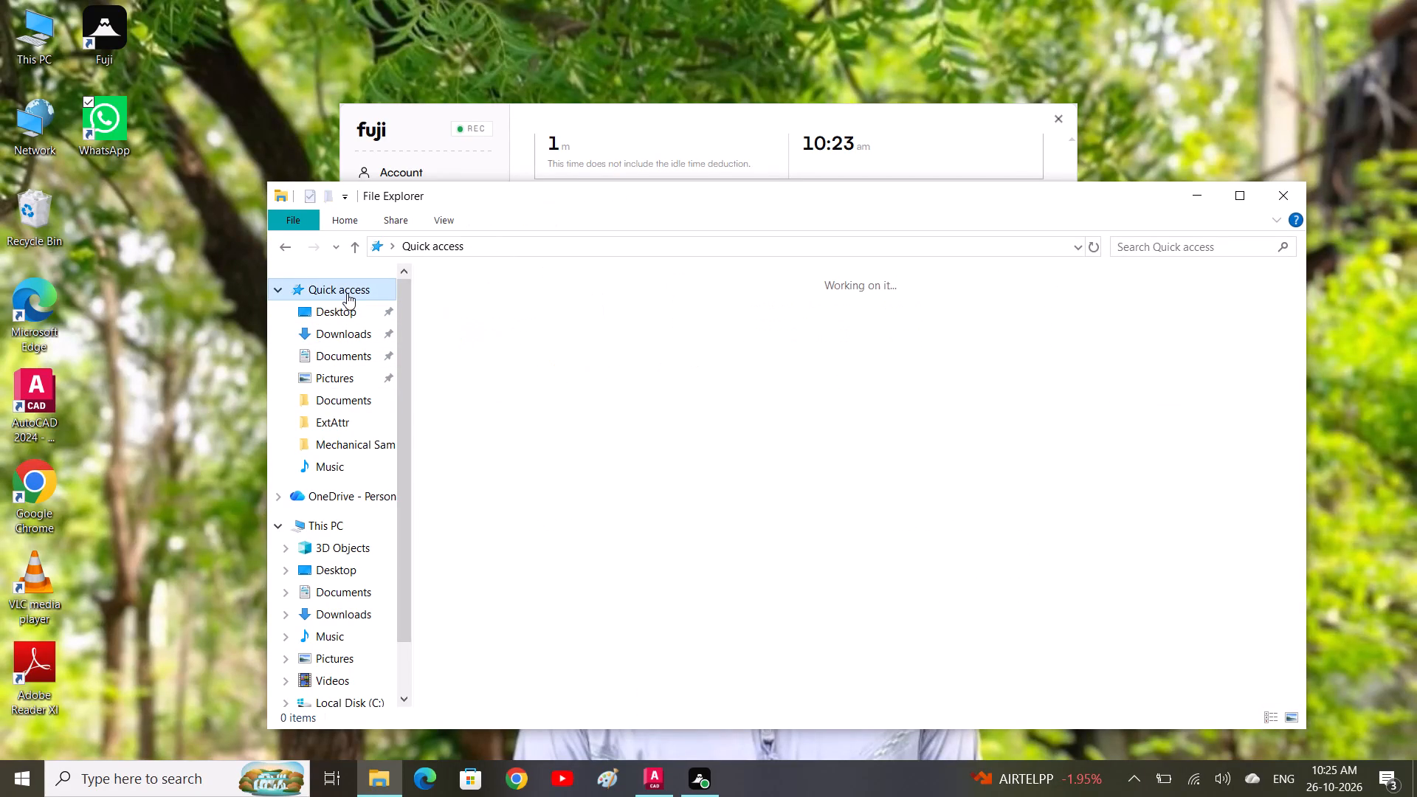
pyautogui.click(350, 334)
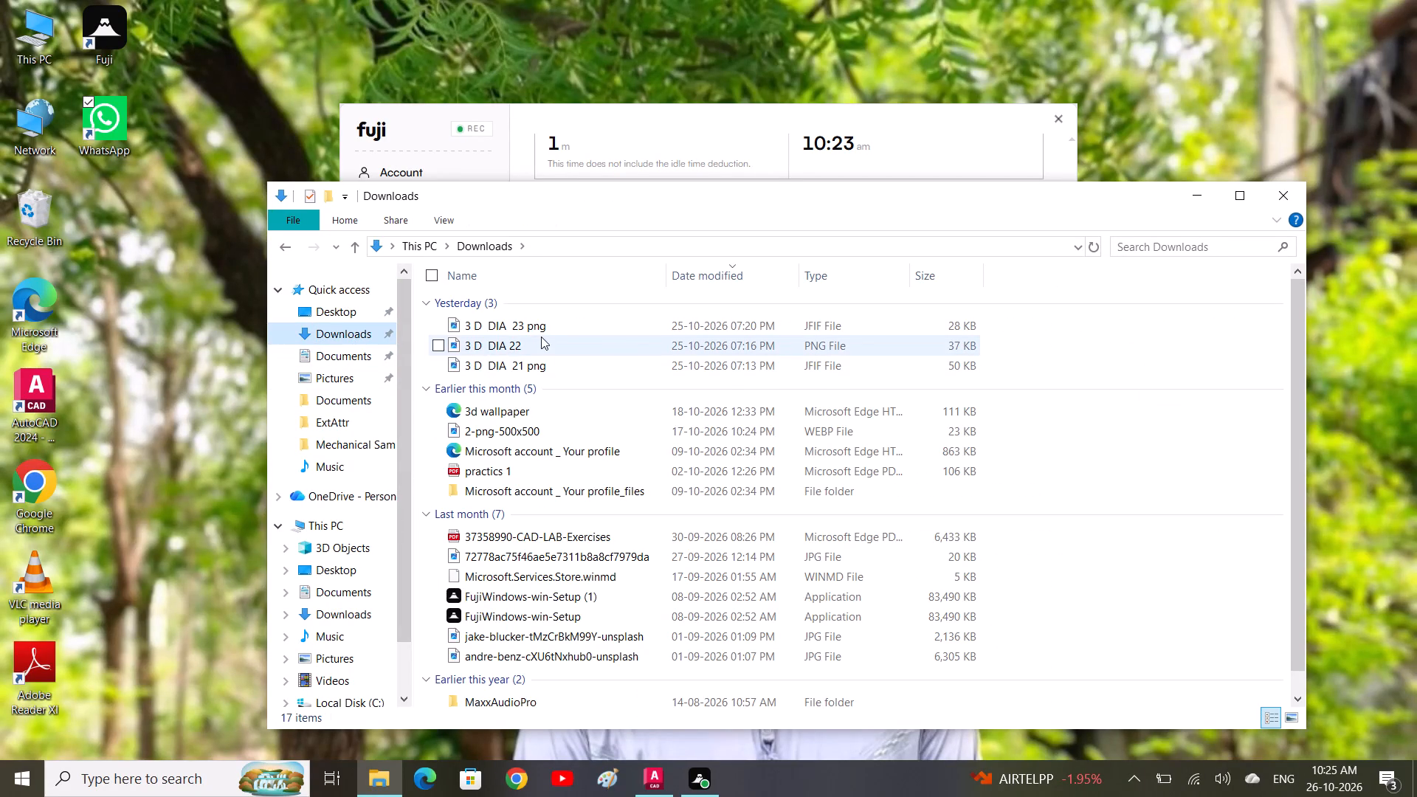
pyautogui.click(536, 350)
pyautogui.rightClick(536, 350)
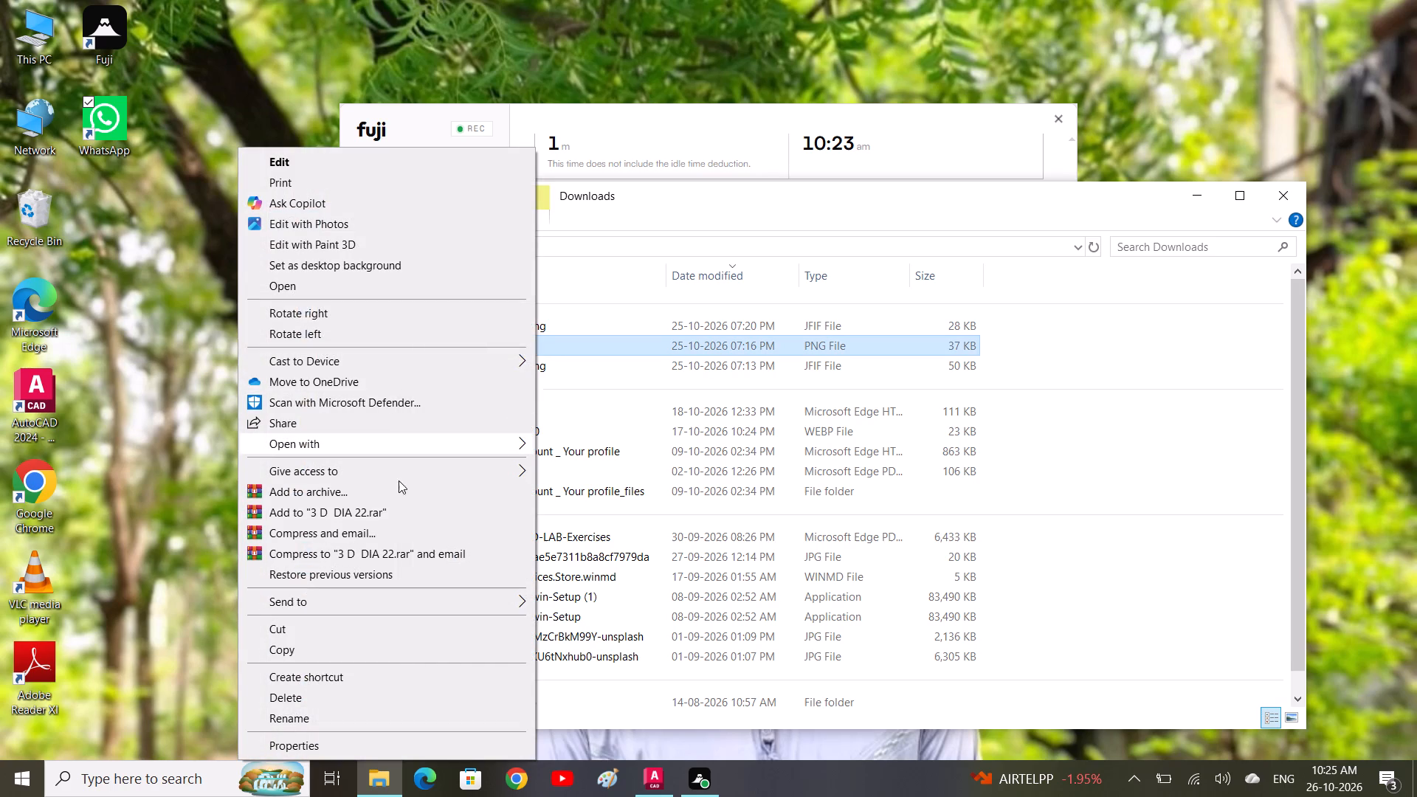
pyautogui.click(372, 227)
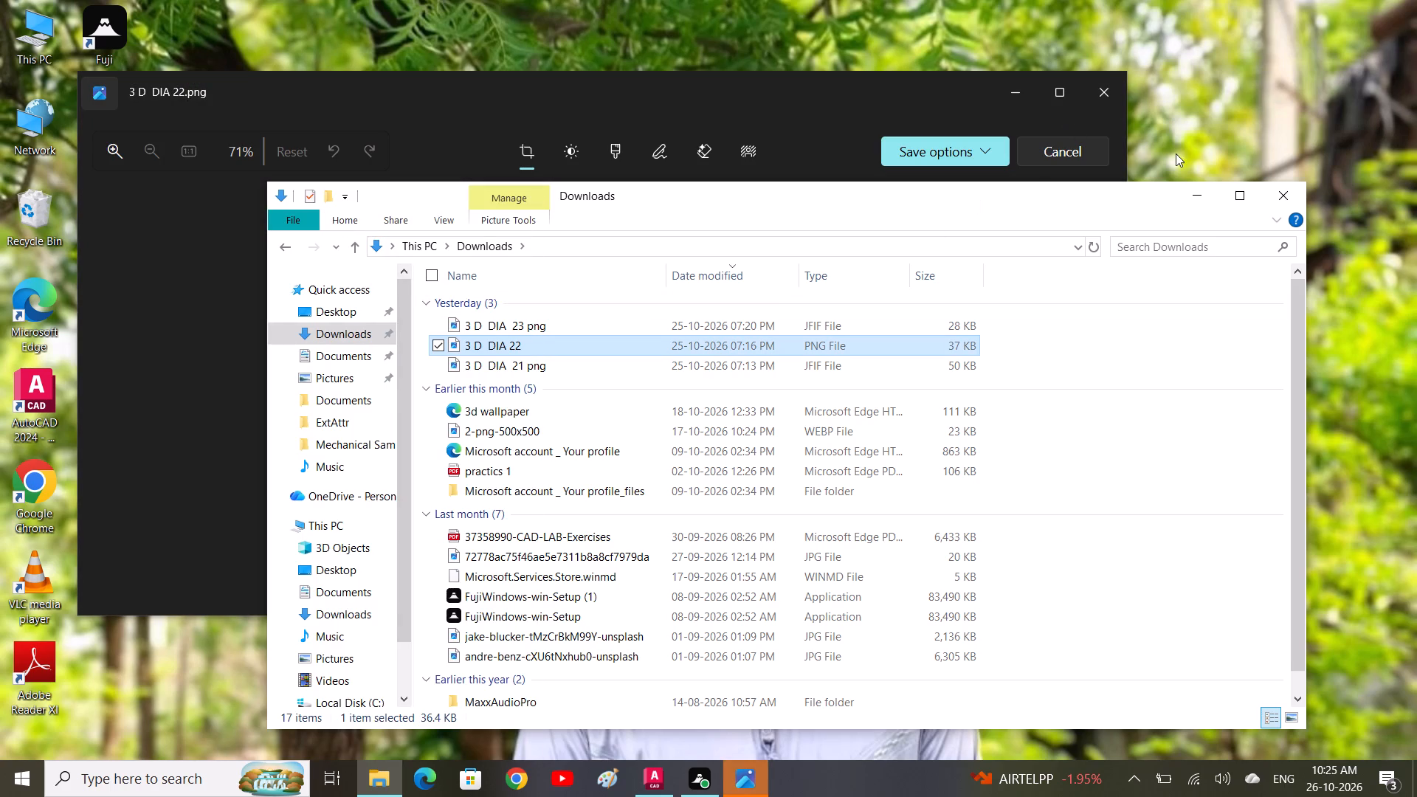
pyautogui.click(1272, 204)
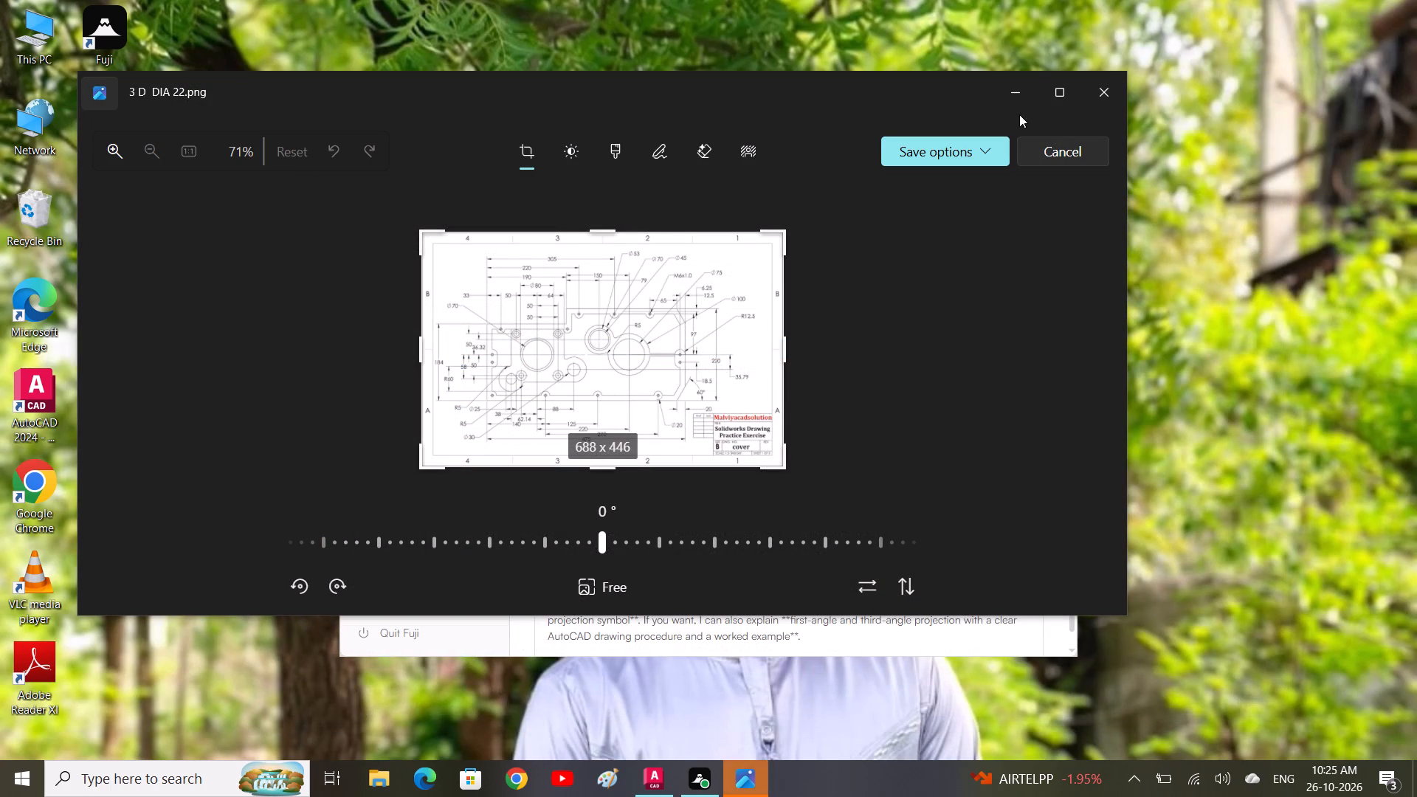
pyautogui.click(1059, 92)
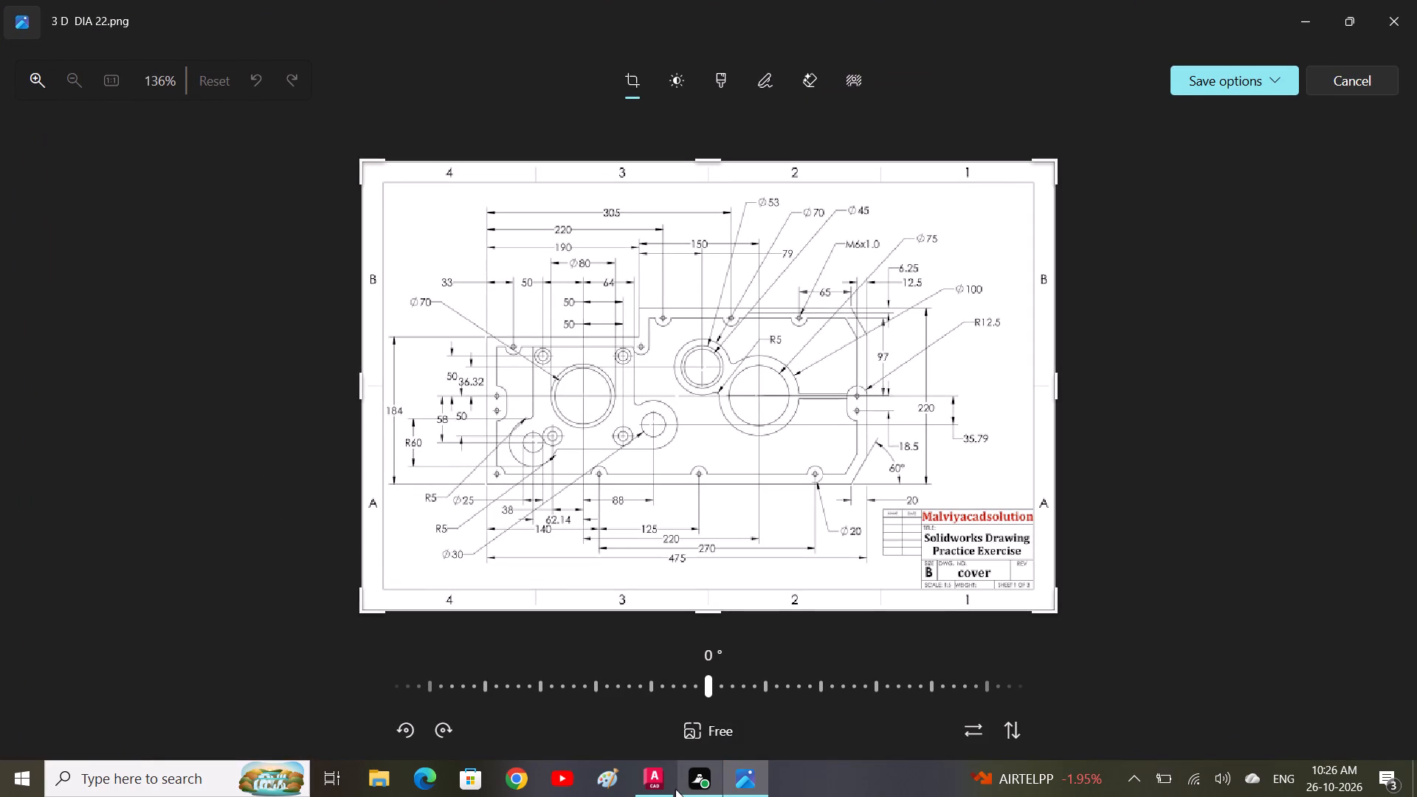
# Examine the cover drawing in the Photos reference image for its outline dimensions, hole diameters and hole positions.
pyautogui.click(649, 781)
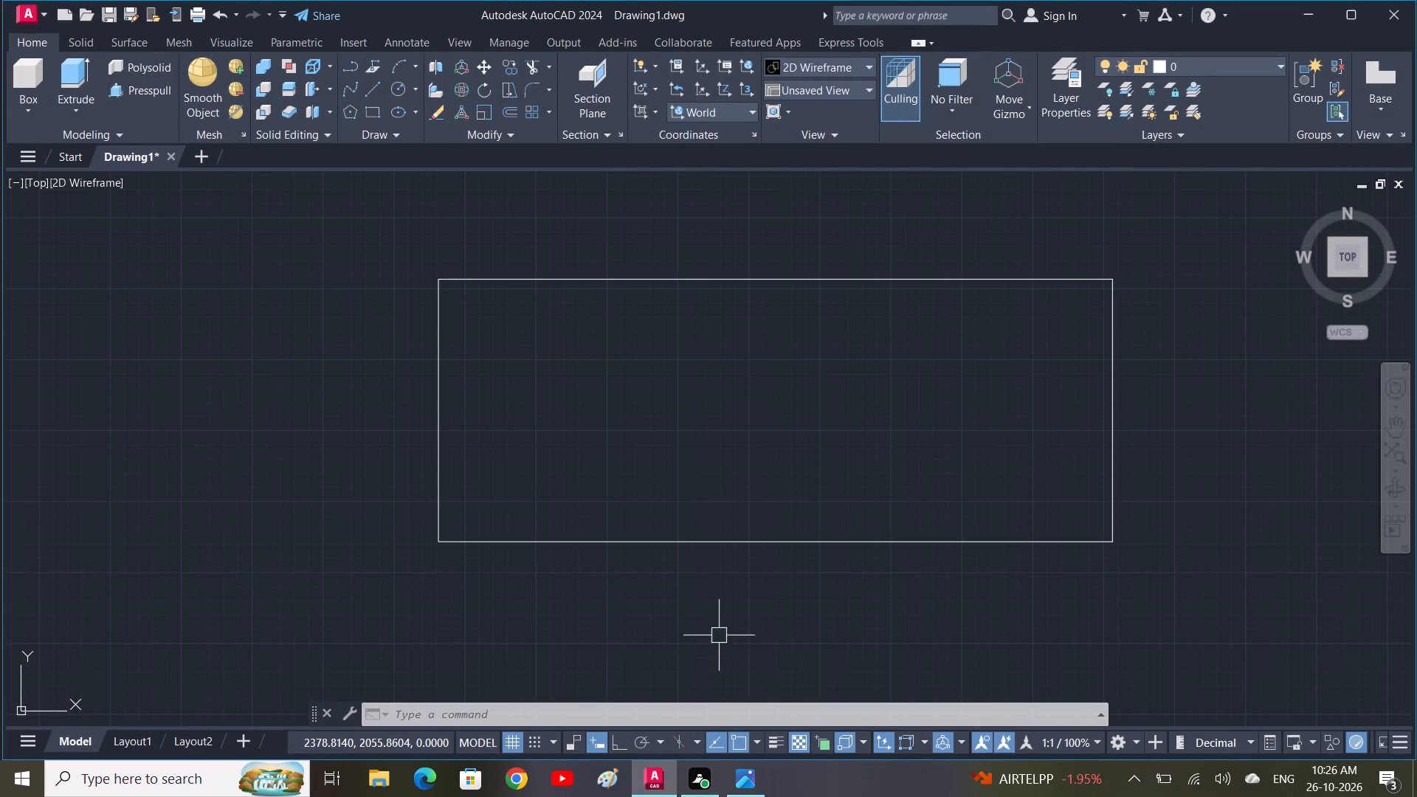
pyautogui.click(744, 787)
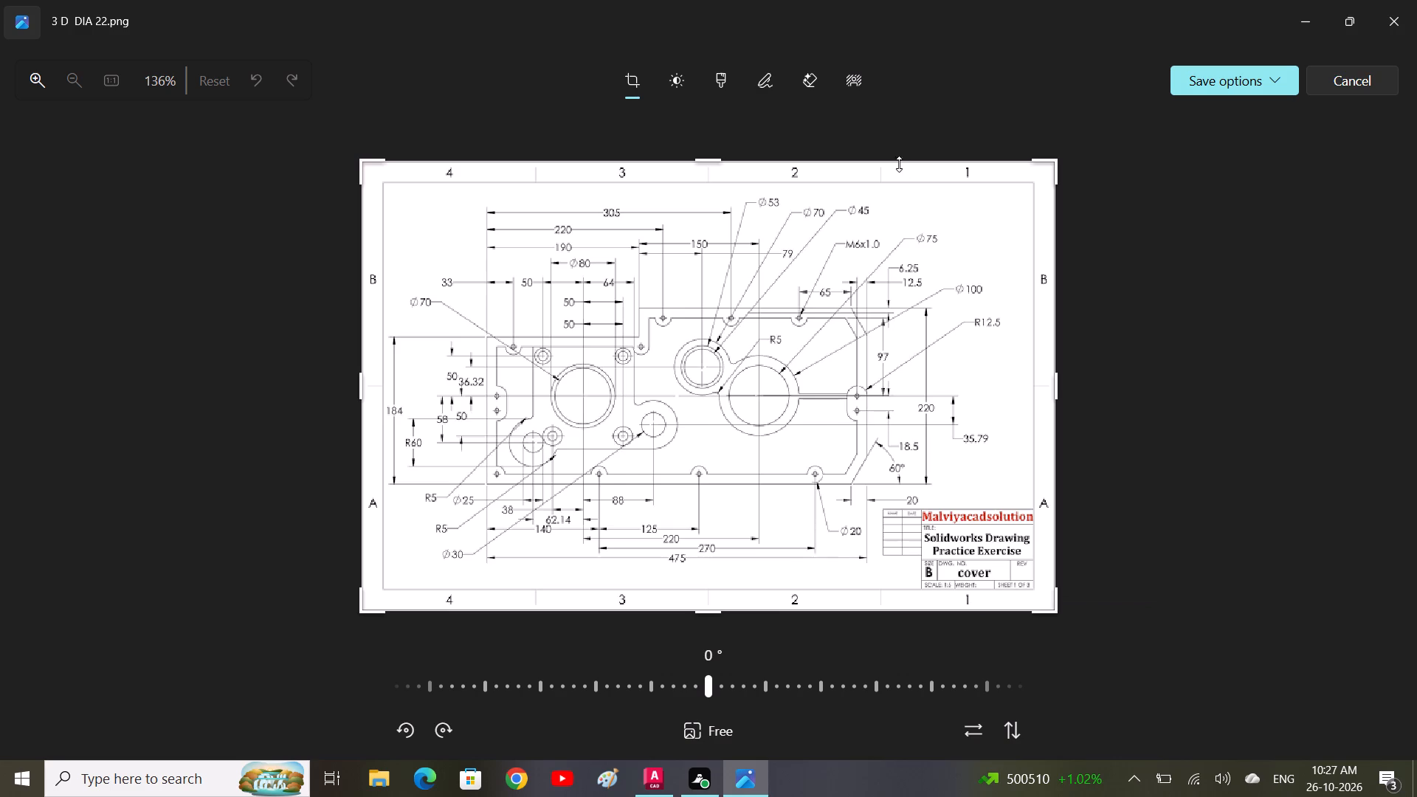
pyautogui.scroll(5, 503, 413)
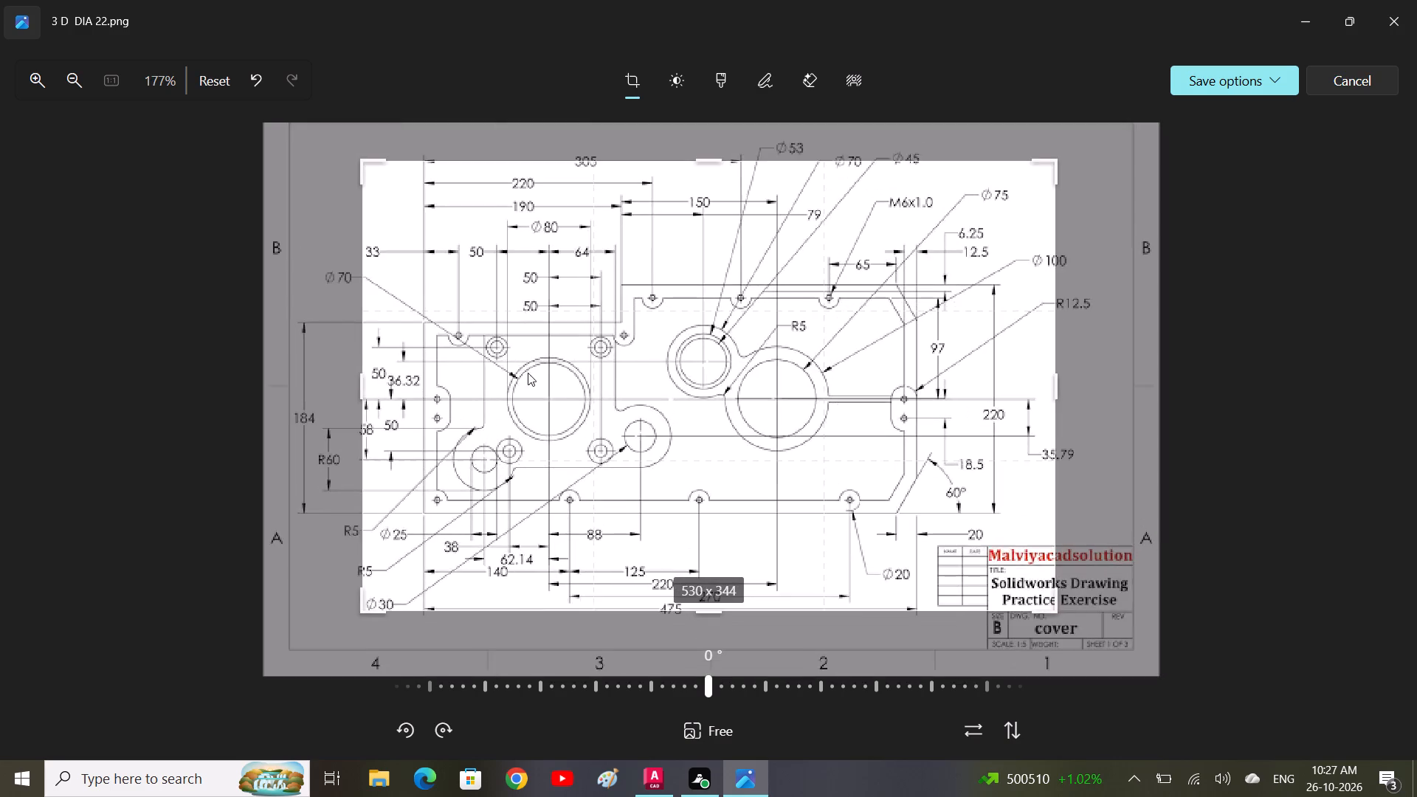
pyautogui.scroll(1, 528, 373)
pyautogui.moveTo(536, 373); pyautogui.dragTo(748, 434, button='middle')
pyautogui.scroll(1, 692, 439)
pyautogui.scroll(-1, 684, 441)
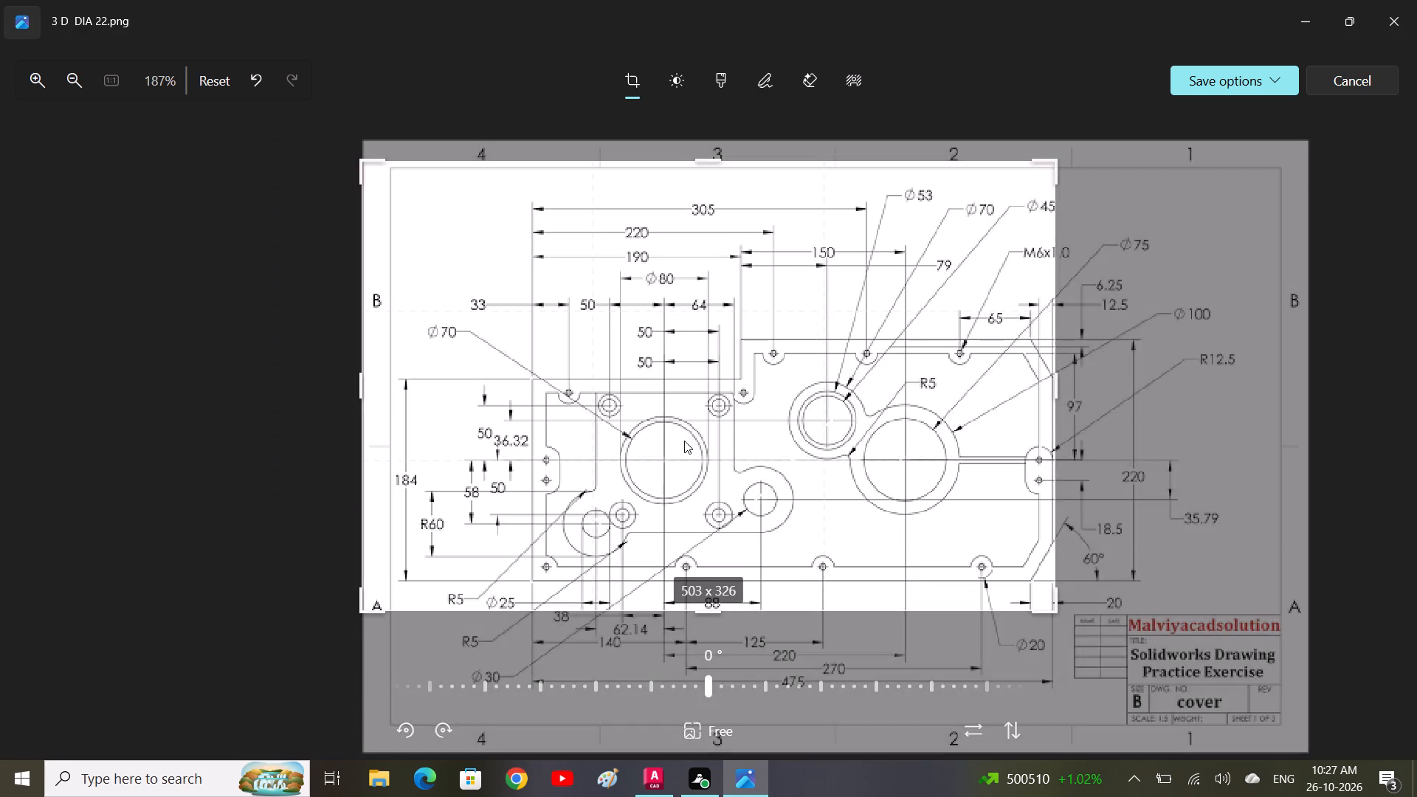
pyautogui.moveTo(638, 486); pyautogui.dragTo(710, 386, button='middle')
pyautogui.scroll(-1, 714, 373)
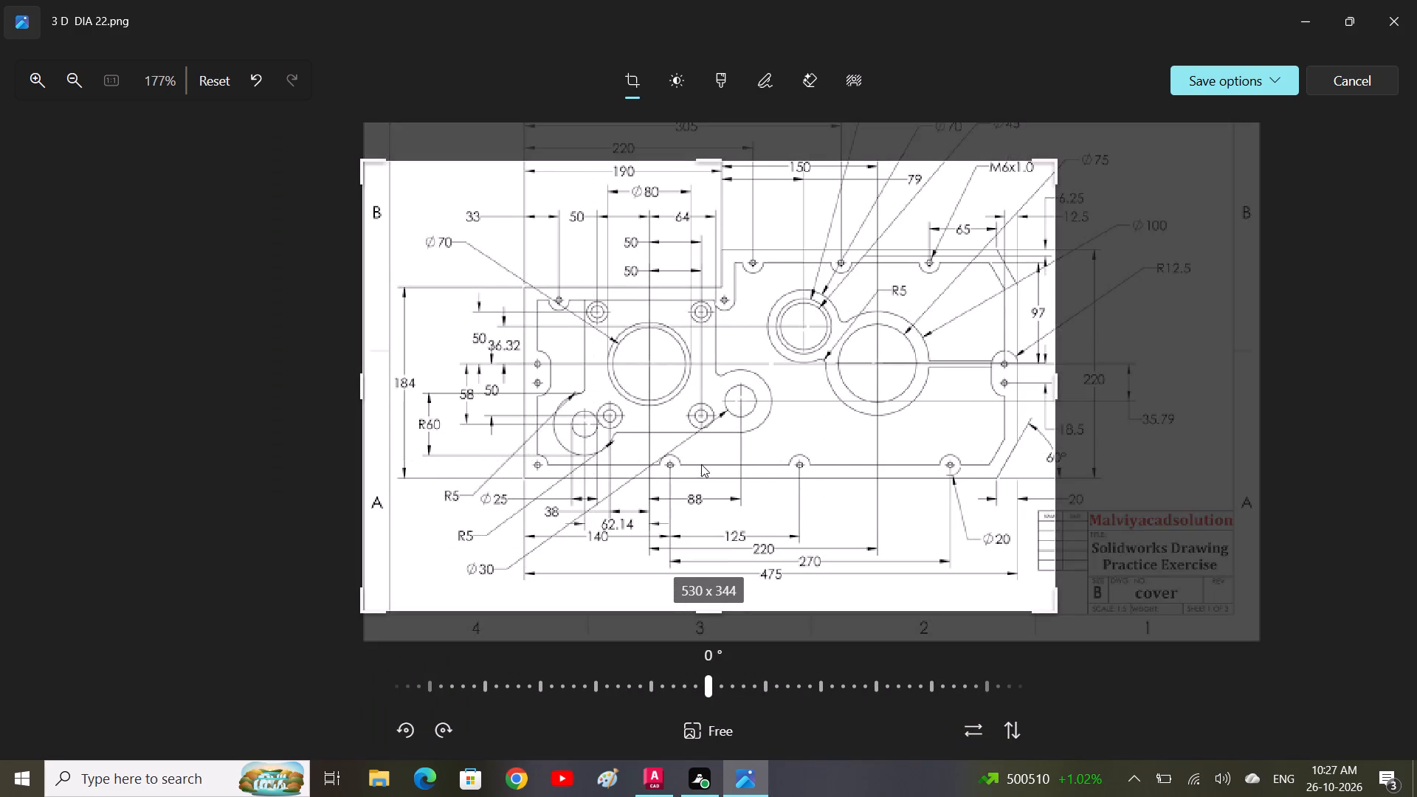
pyautogui.moveTo(735, 441); pyautogui.dragTo(765, 408, button='middle')
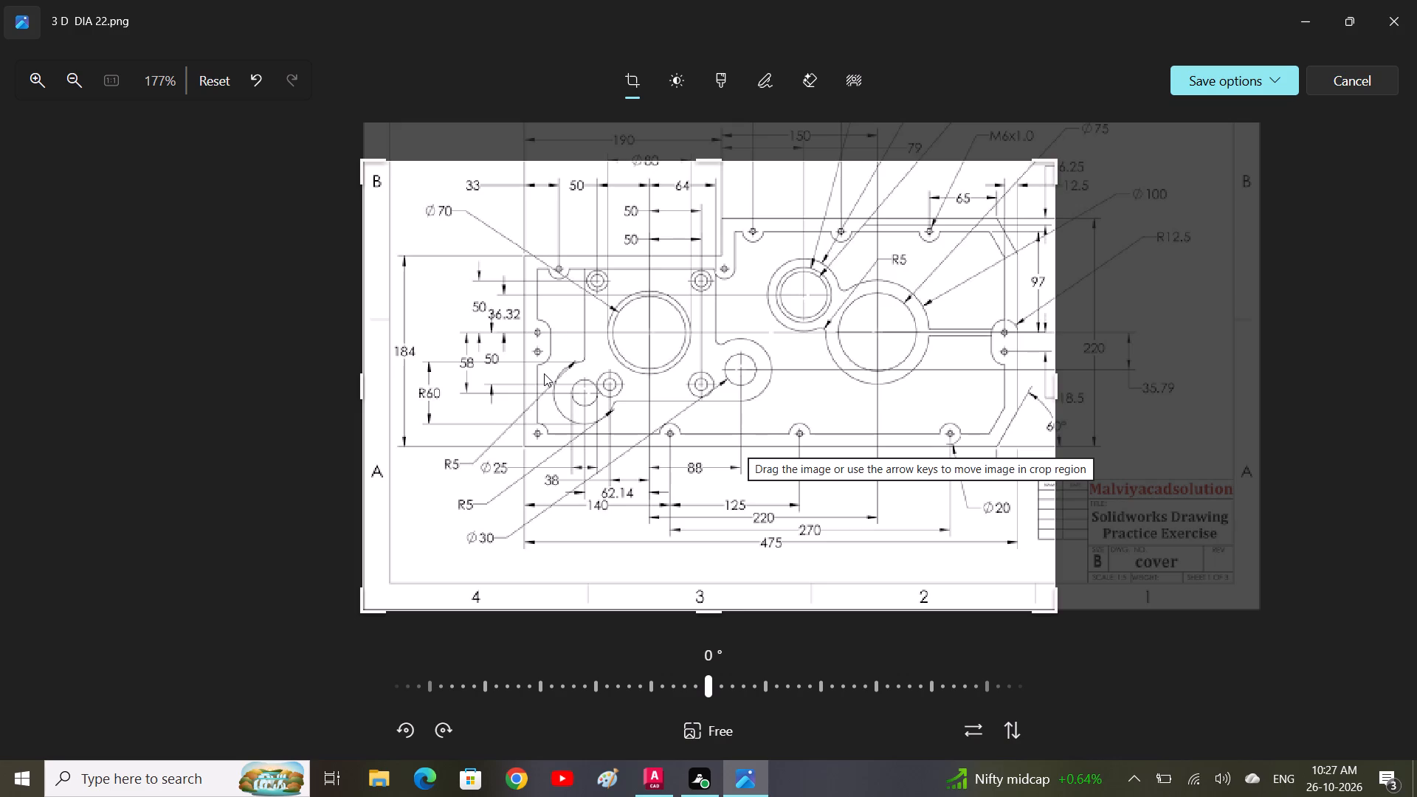
pyautogui.scroll(-1, 727, 535)
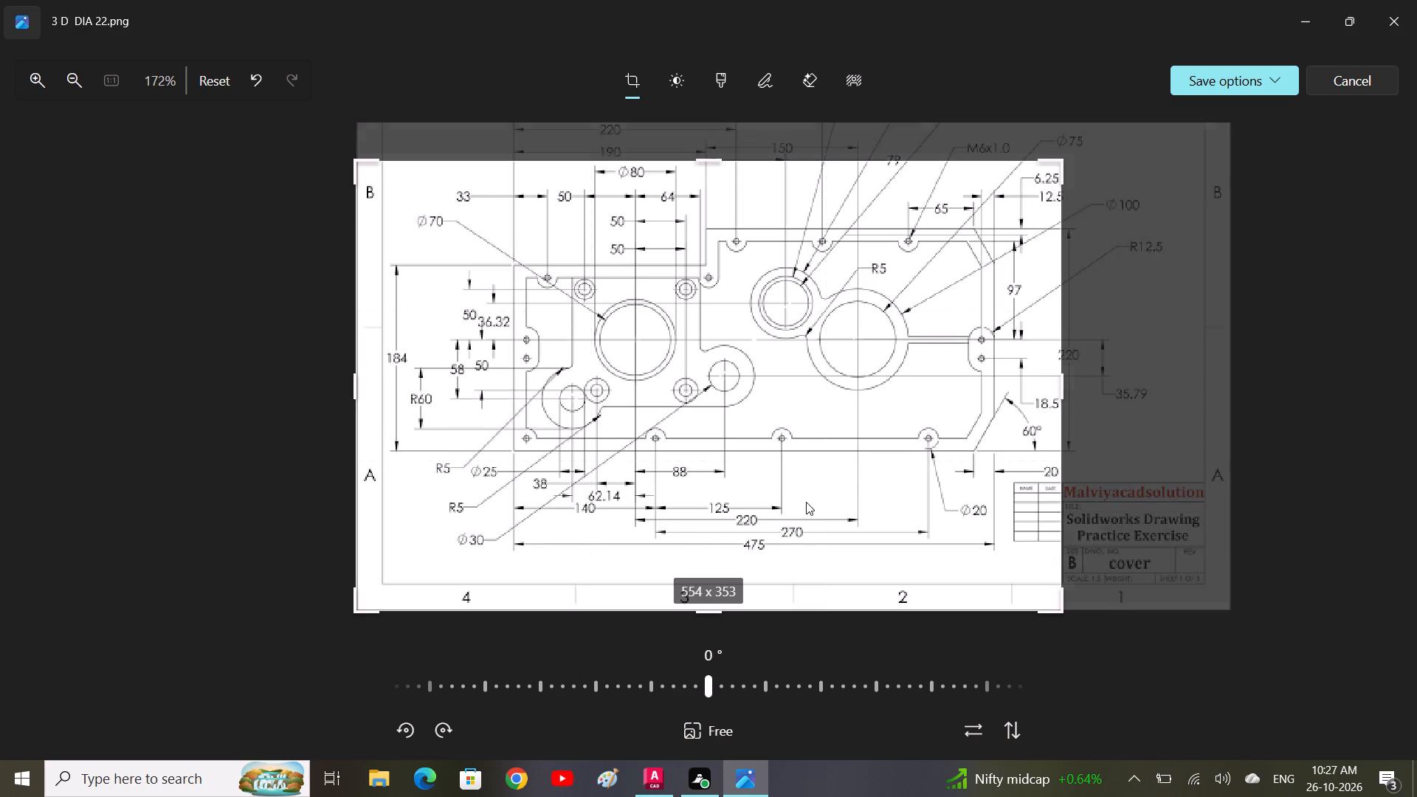
pyautogui.moveTo(852, 494); pyautogui.dragTo(819, 491, button='middle')
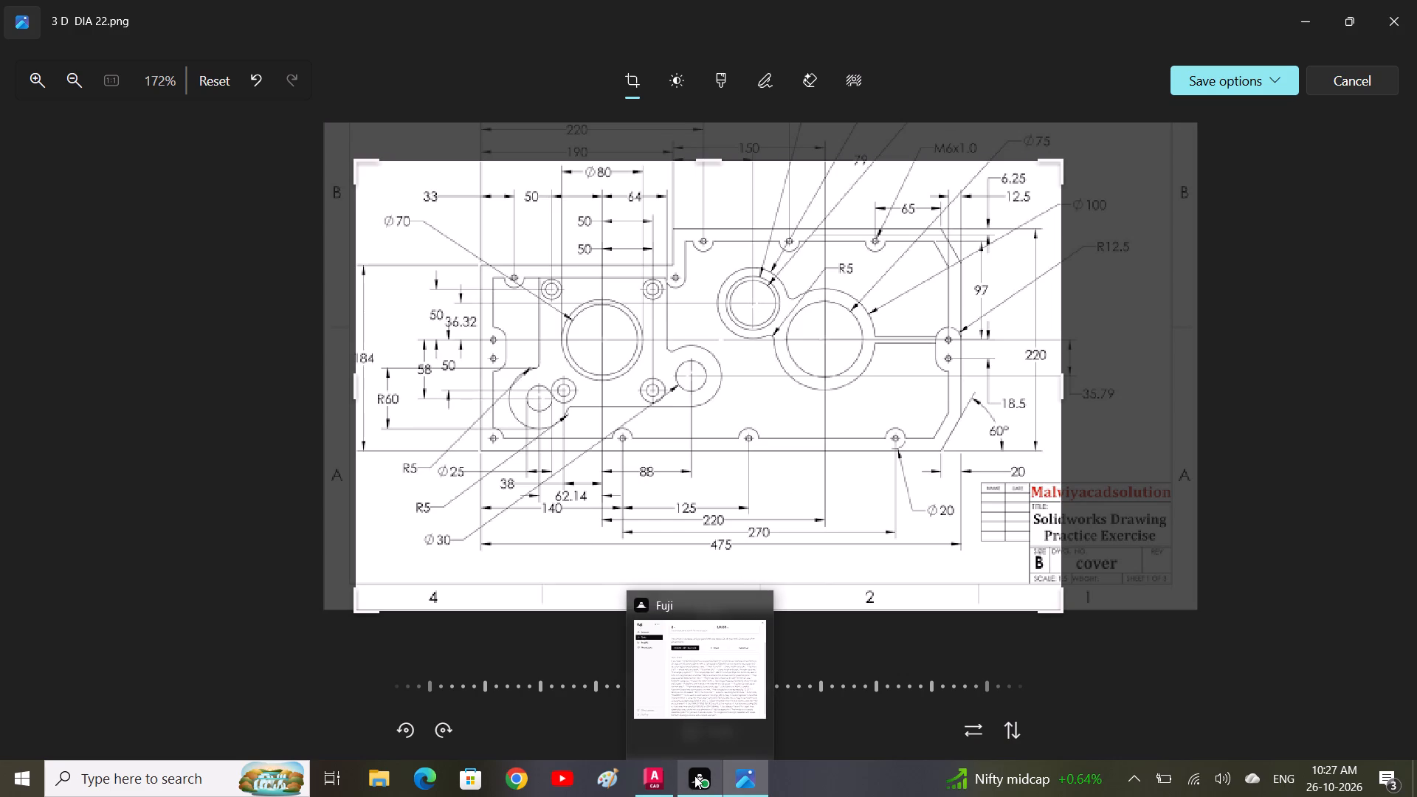
# Switch back to AutoCAD and draw a circle of radius 10 centred on the rectangle's lower-left corner.
pyautogui.click(651, 776)
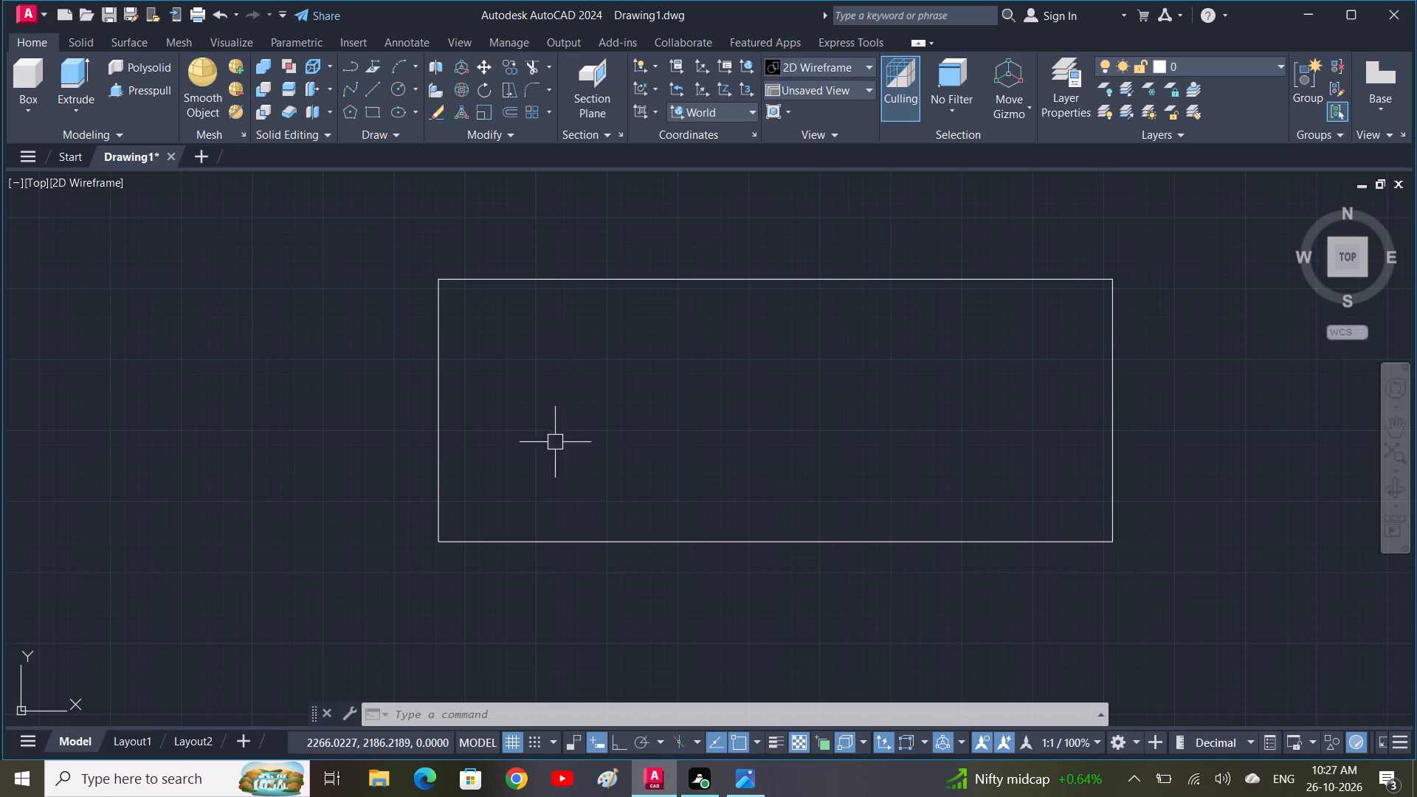
pyautogui.write('C')
pyautogui.press('space')
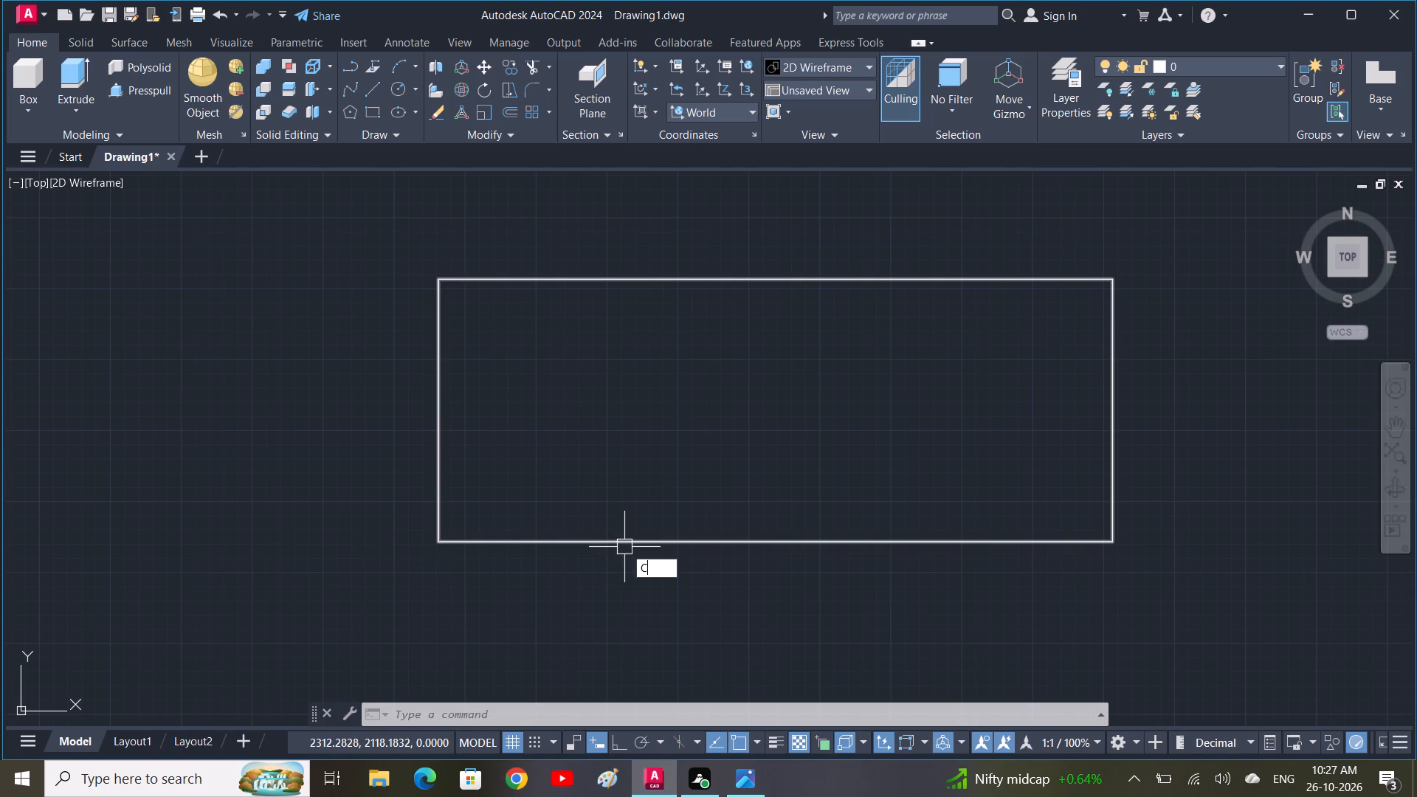
pyautogui.click(435, 539)
pyautogui.press('1')
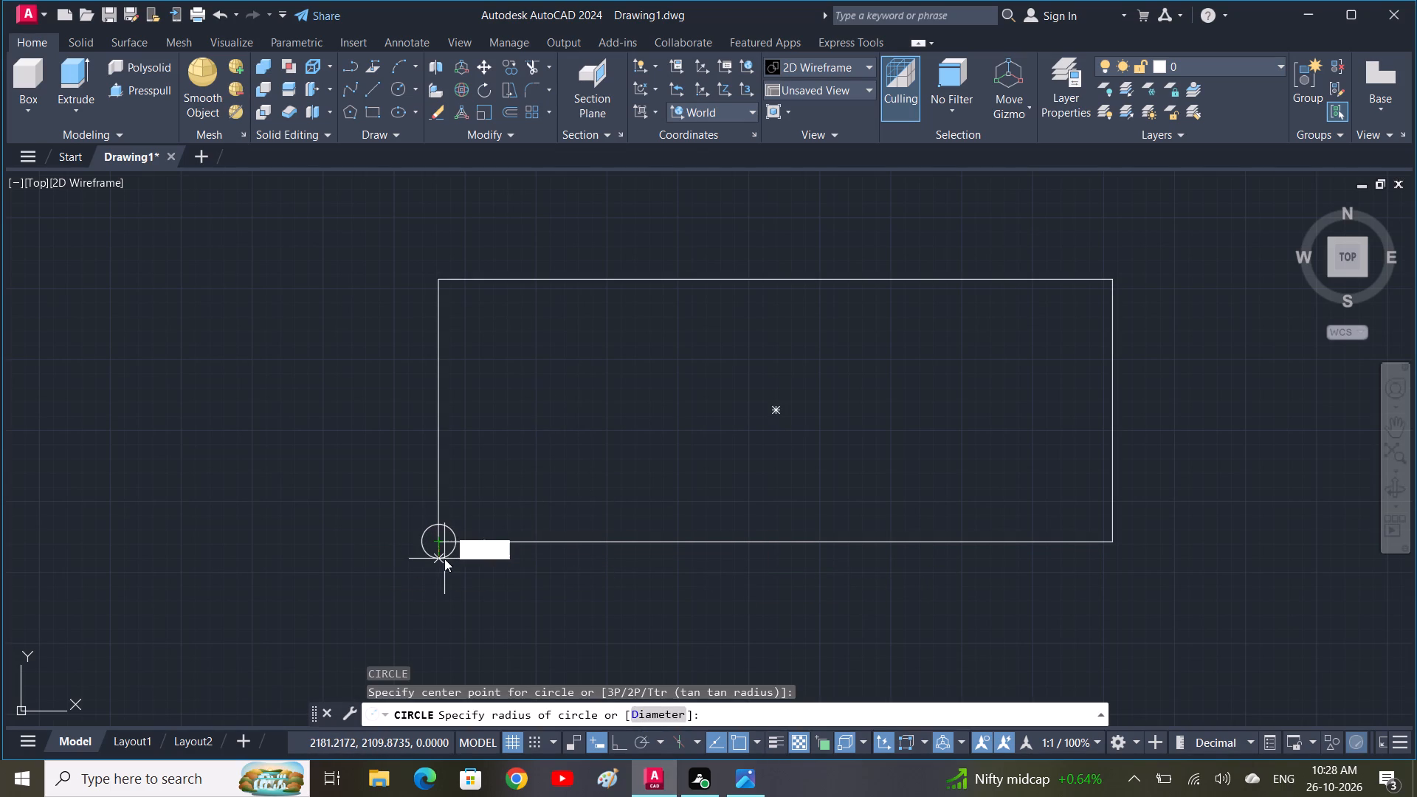
pyautogui.write('0')
pyautogui.press('space')
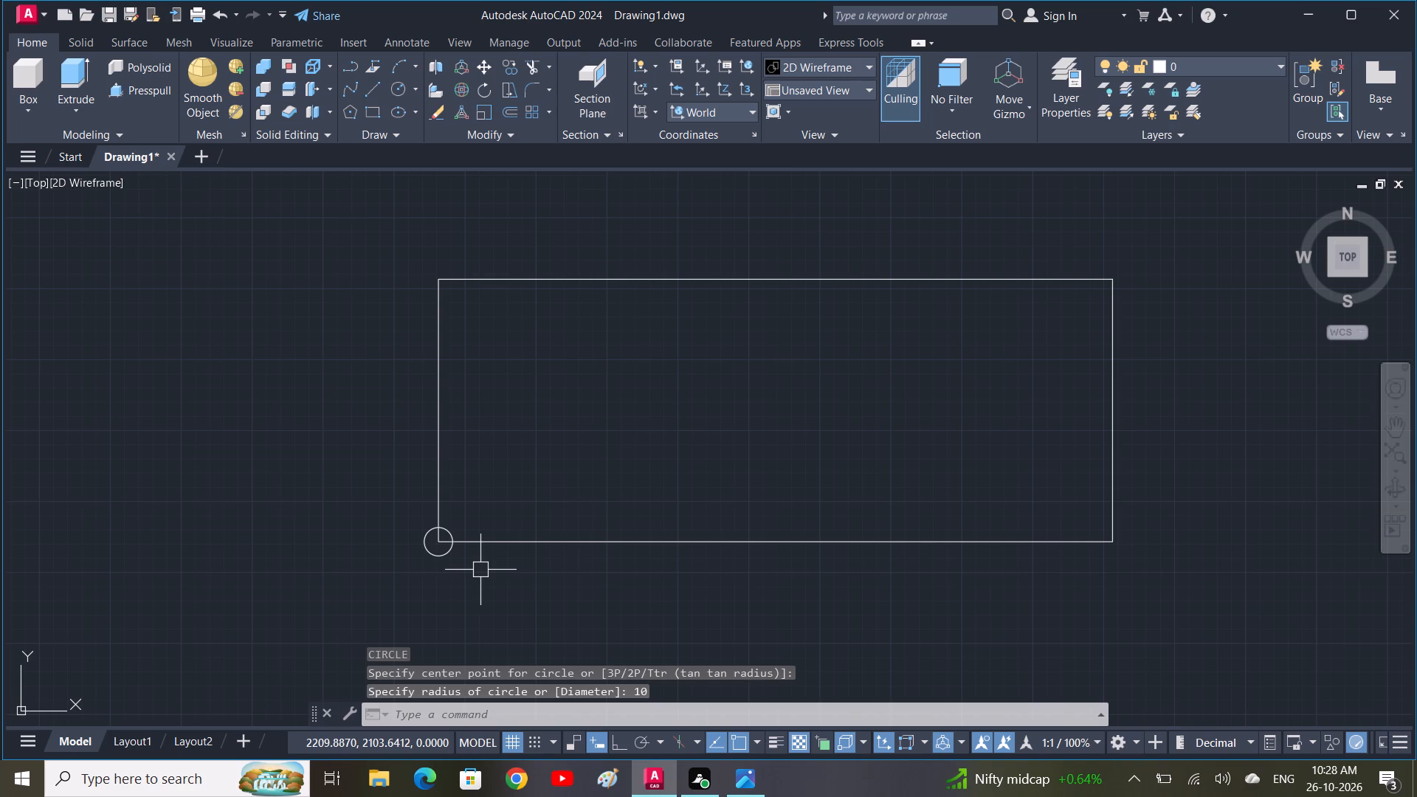
# With Ortho on, draw lines from the rectangle's lower-right corner 220 up and about 259 horizontally to the left.
pyautogui.press('l')
pyautogui.press('space')
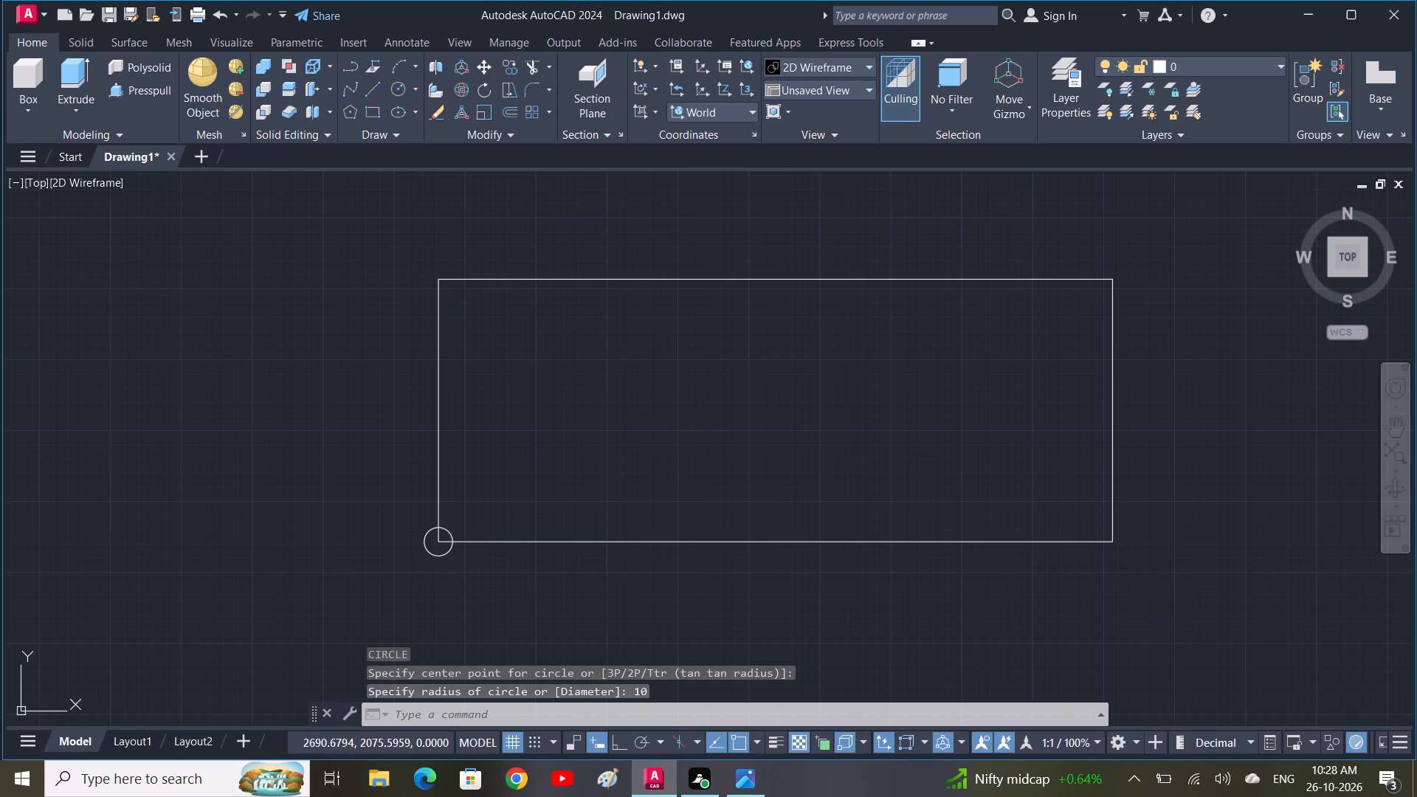
pyautogui.click(1108, 538)
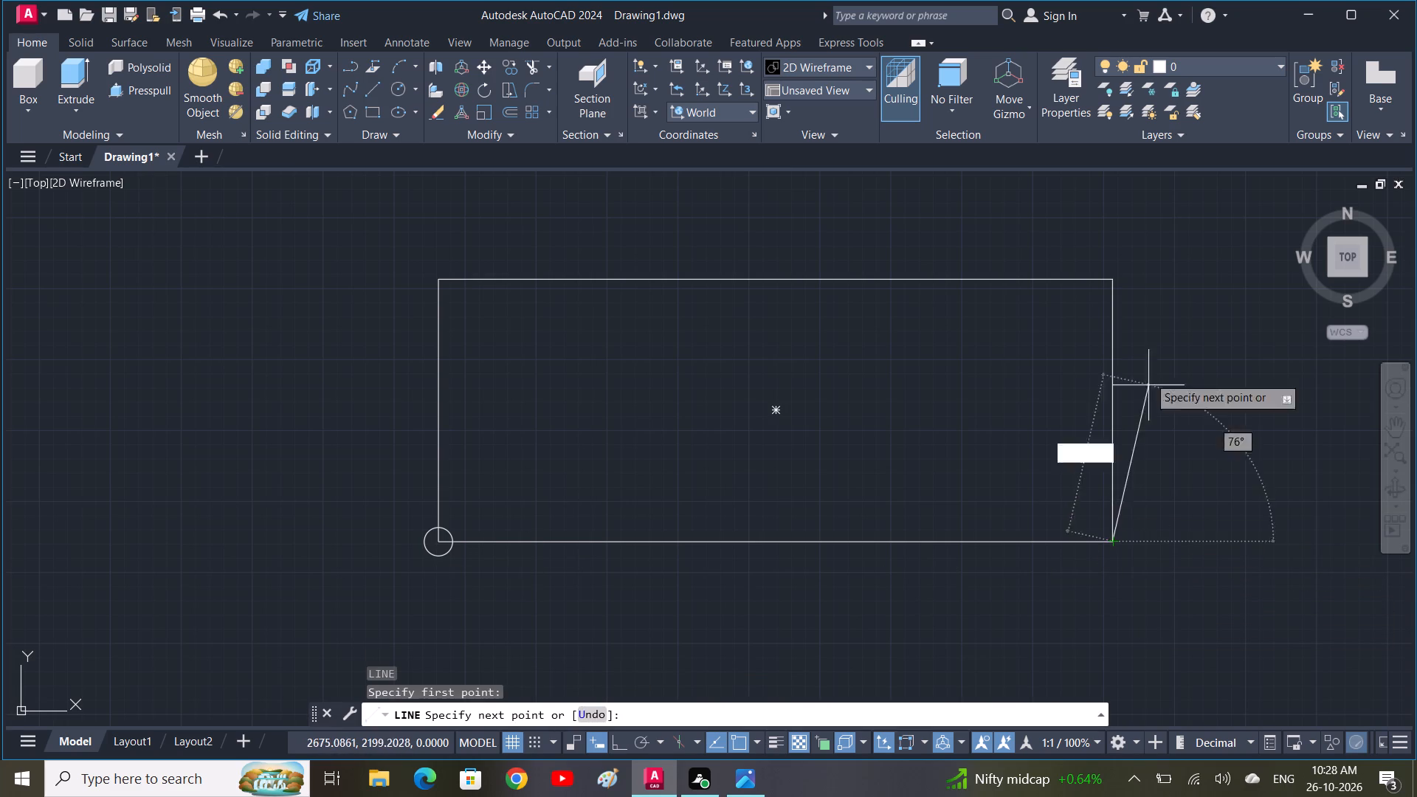
pyautogui.press('F8')
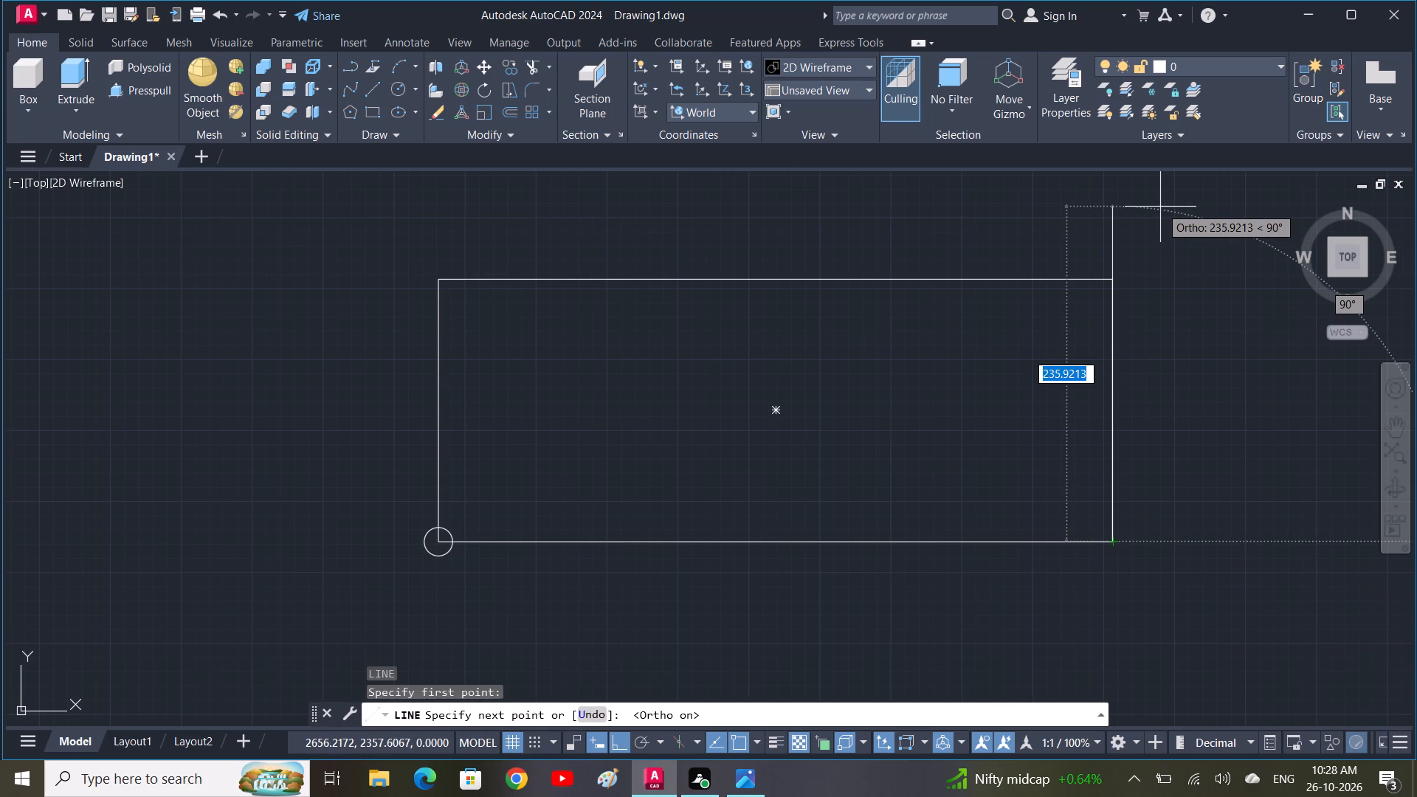
pyautogui.write('22')
pyautogui.press('0')
pyautogui.press('space')
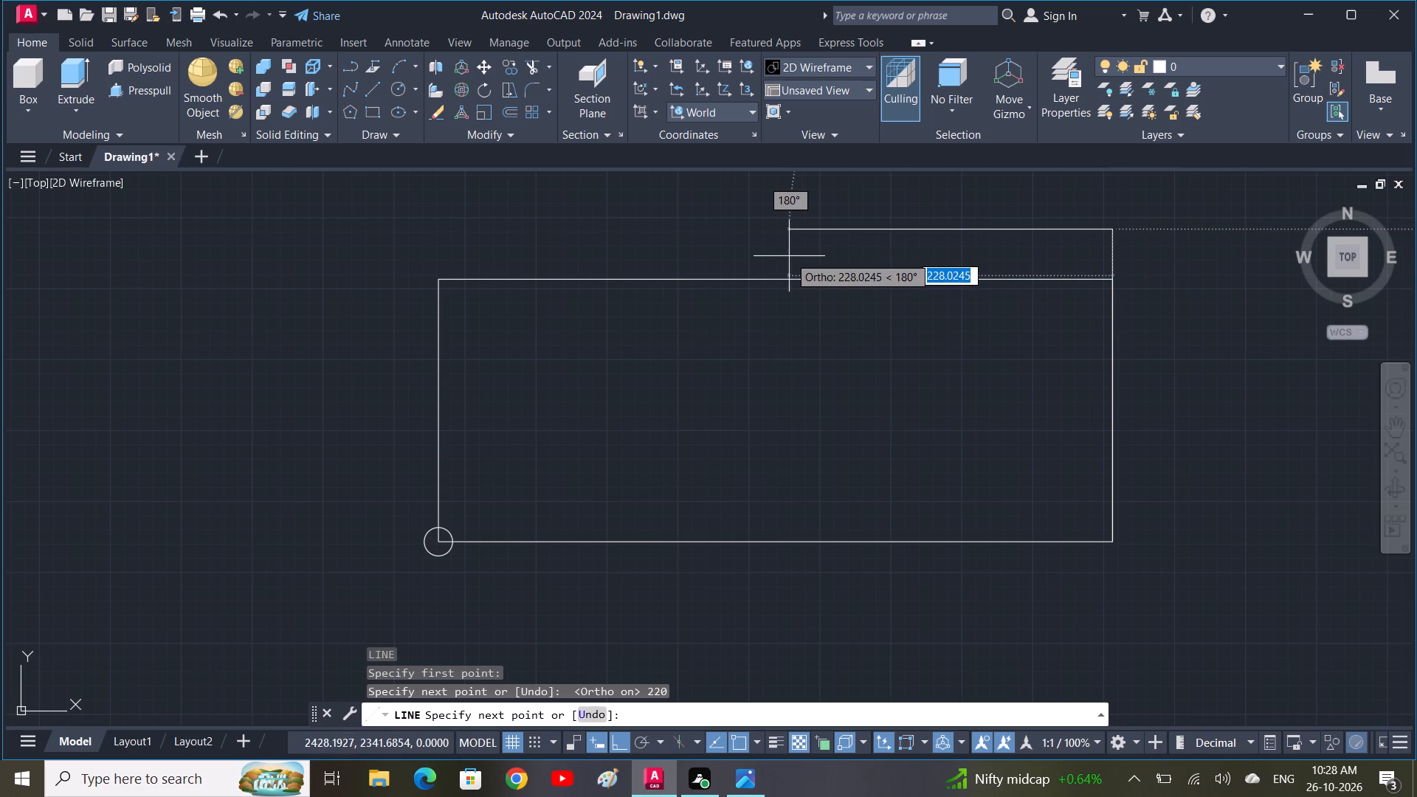
pyautogui.click(745, 253)
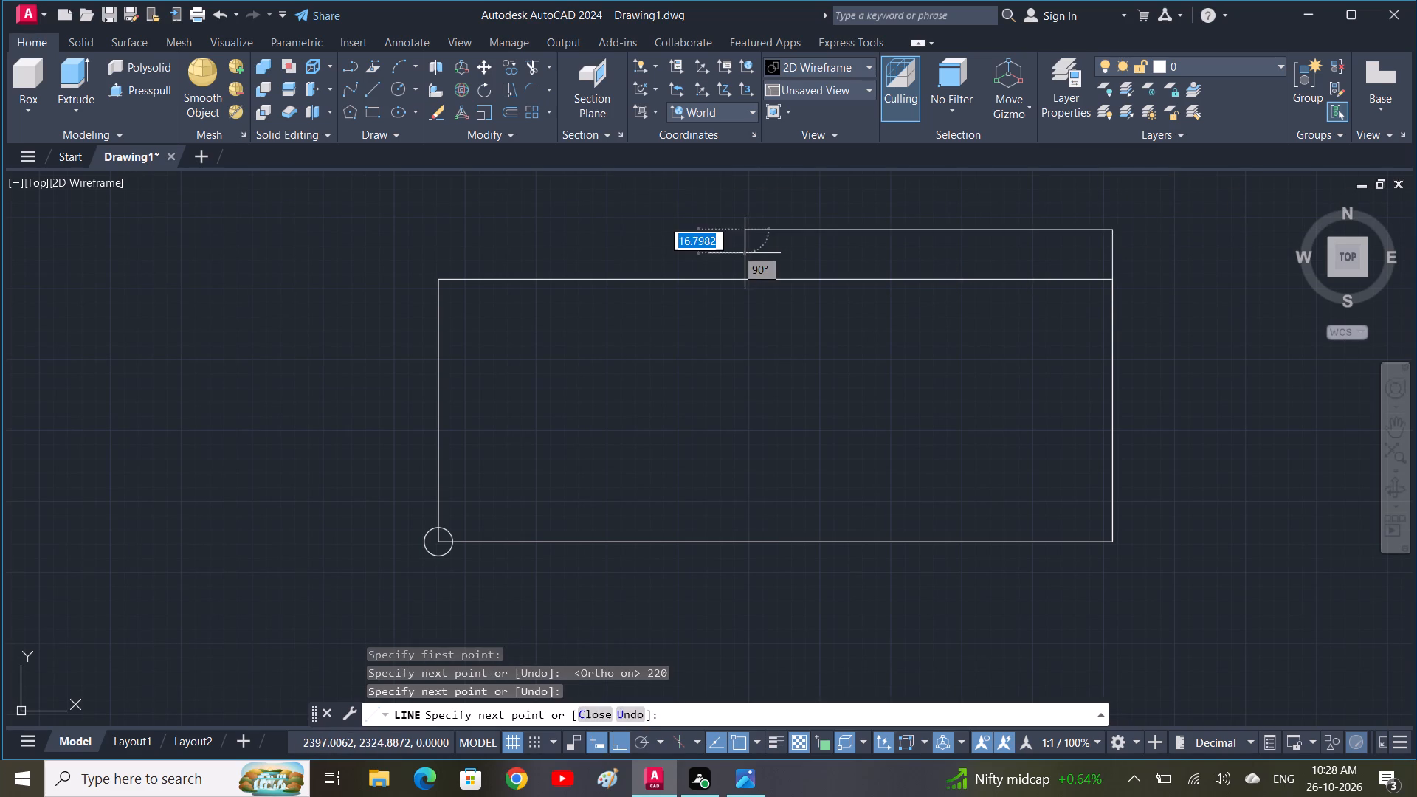
pyautogui.press('space')
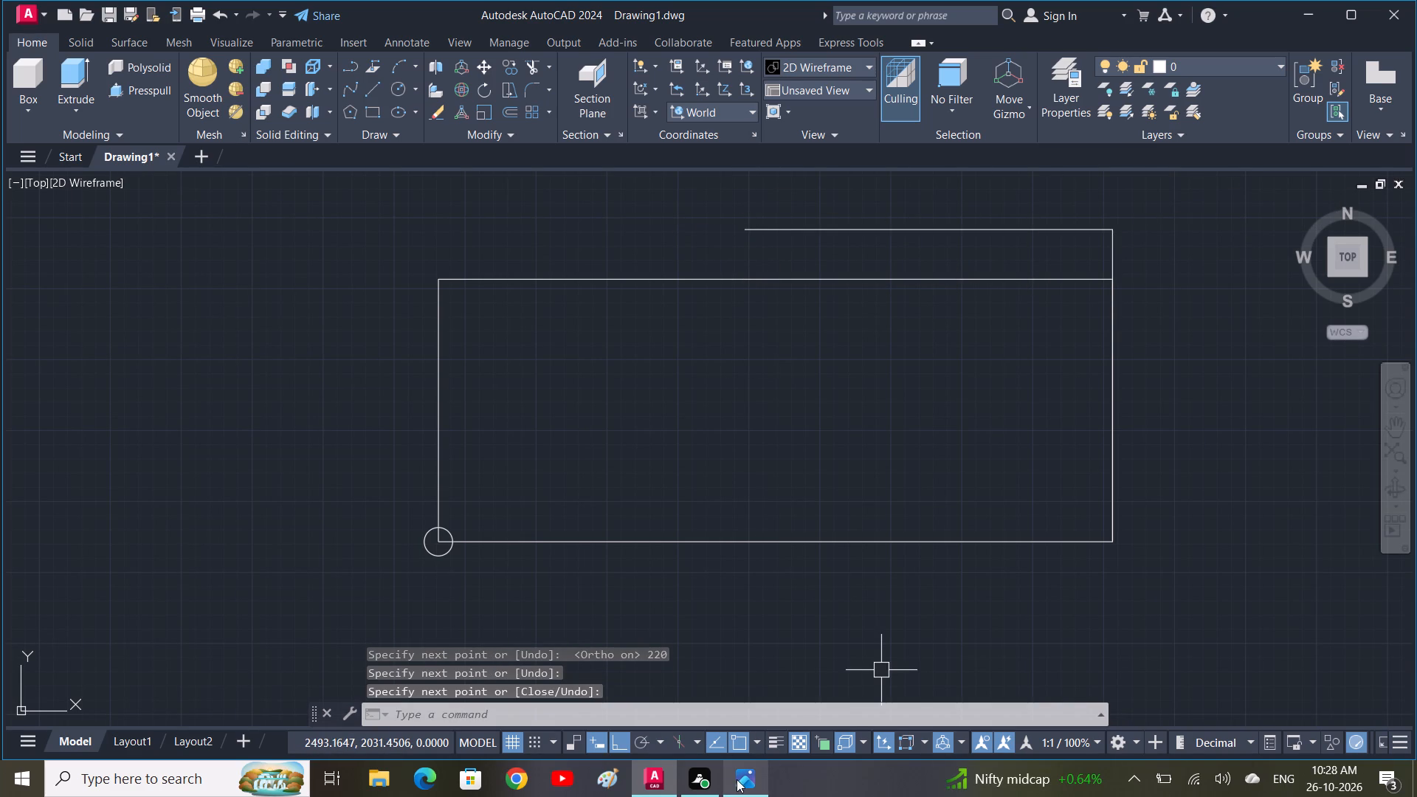
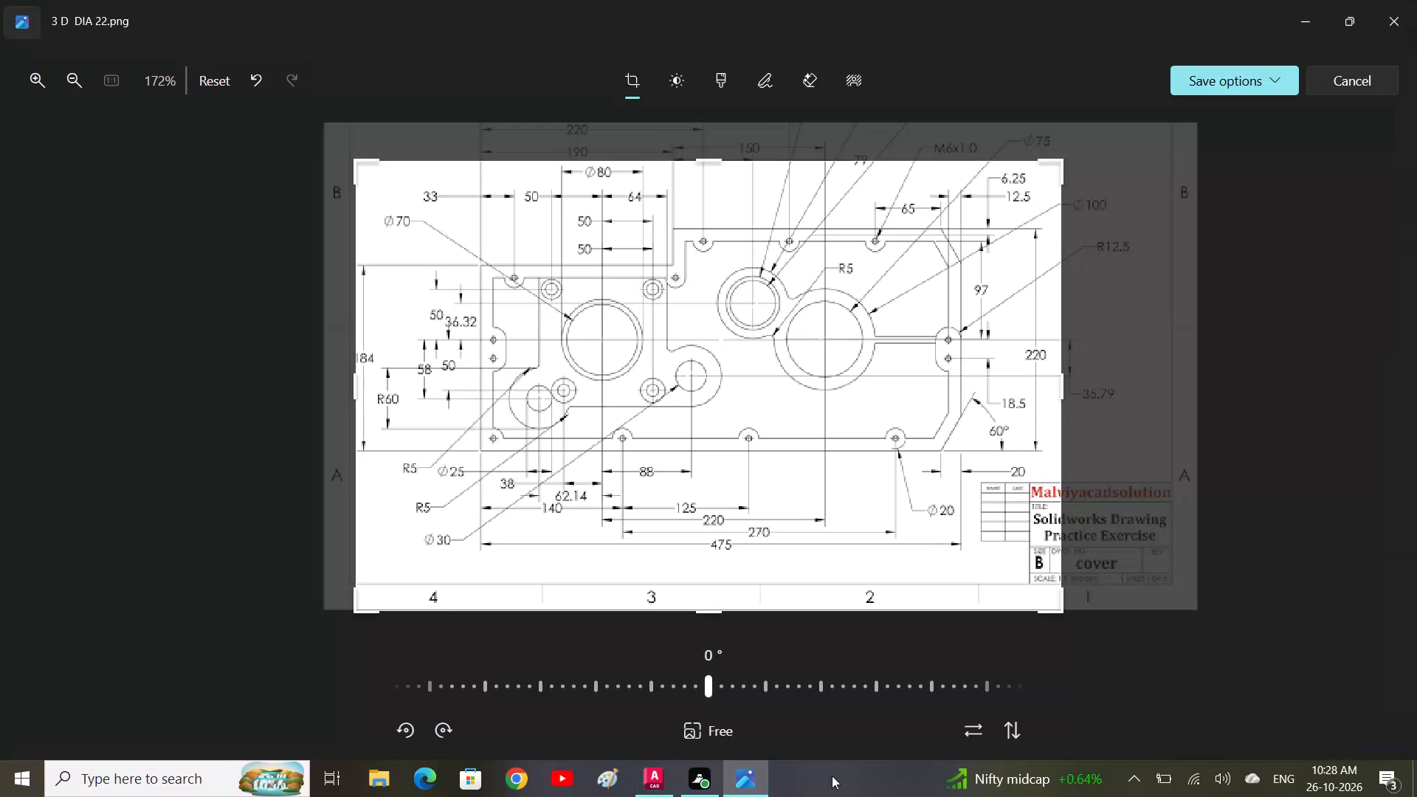
# Examine the cover drawing in the reference image for the hole and boss positions near the plate's upper-left portion.
pyautogui.scroll(-1, 812, 422)
pyautogui.moveTo(814, 417); pyautogui.dragTo(810, 418, button='middle')
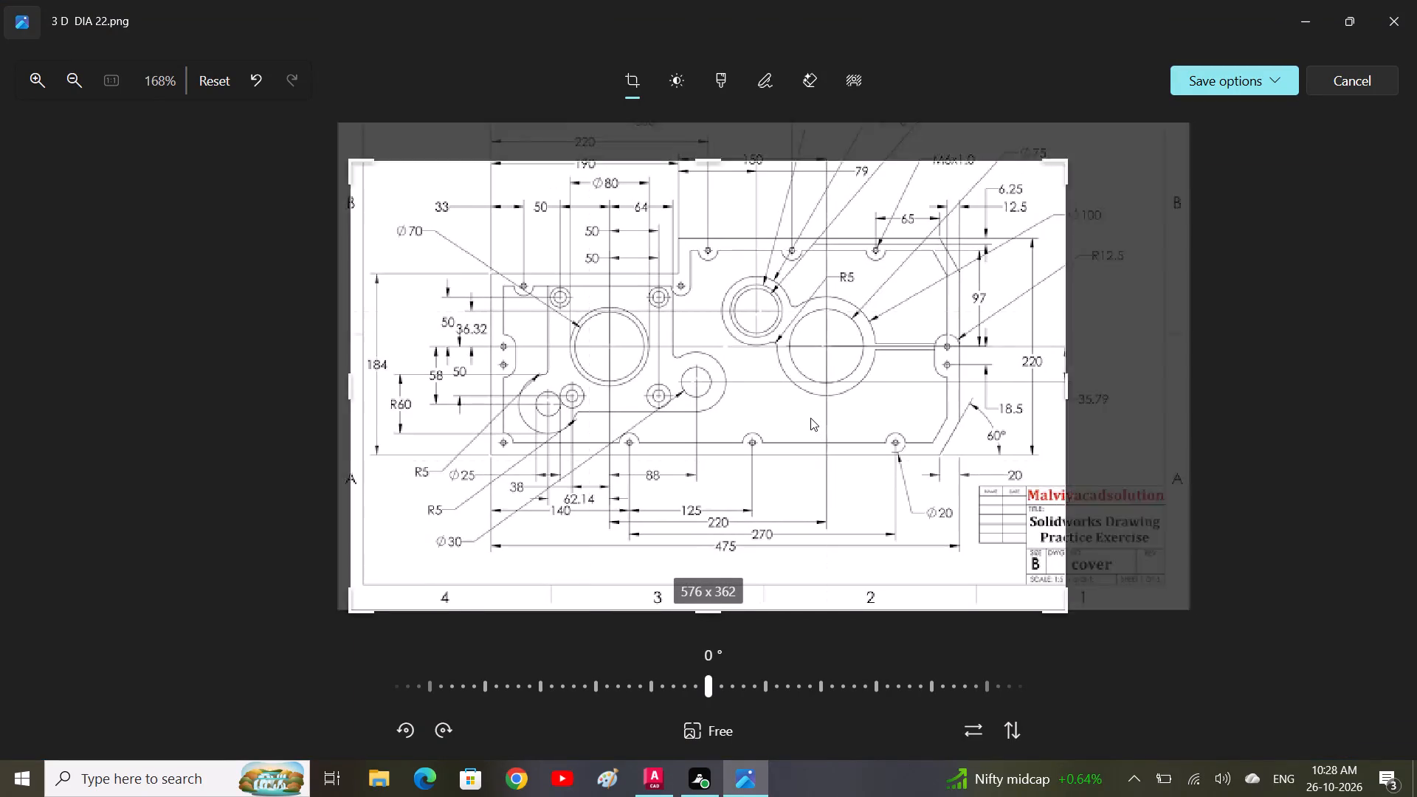
pyautogui.moveTo(810, 418); pyautogui.dragTo(754, 452, button='middle')
pyautogui.moveTo(810, 418); pyautogui.dragTo(776, 441, button='middle')
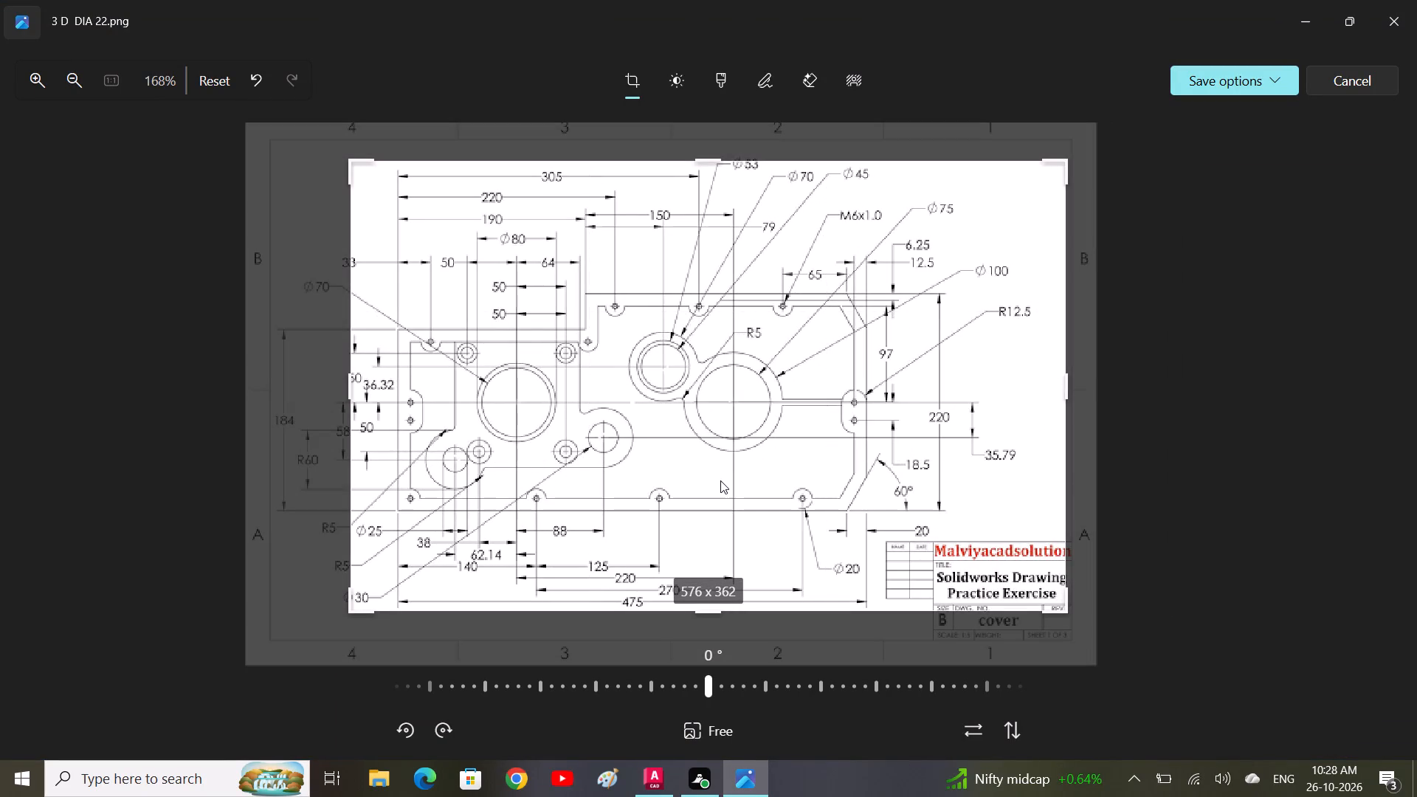
pyautogui.moveTo(726, 403); pyautogui.dragTo(744, 401, button='middle')
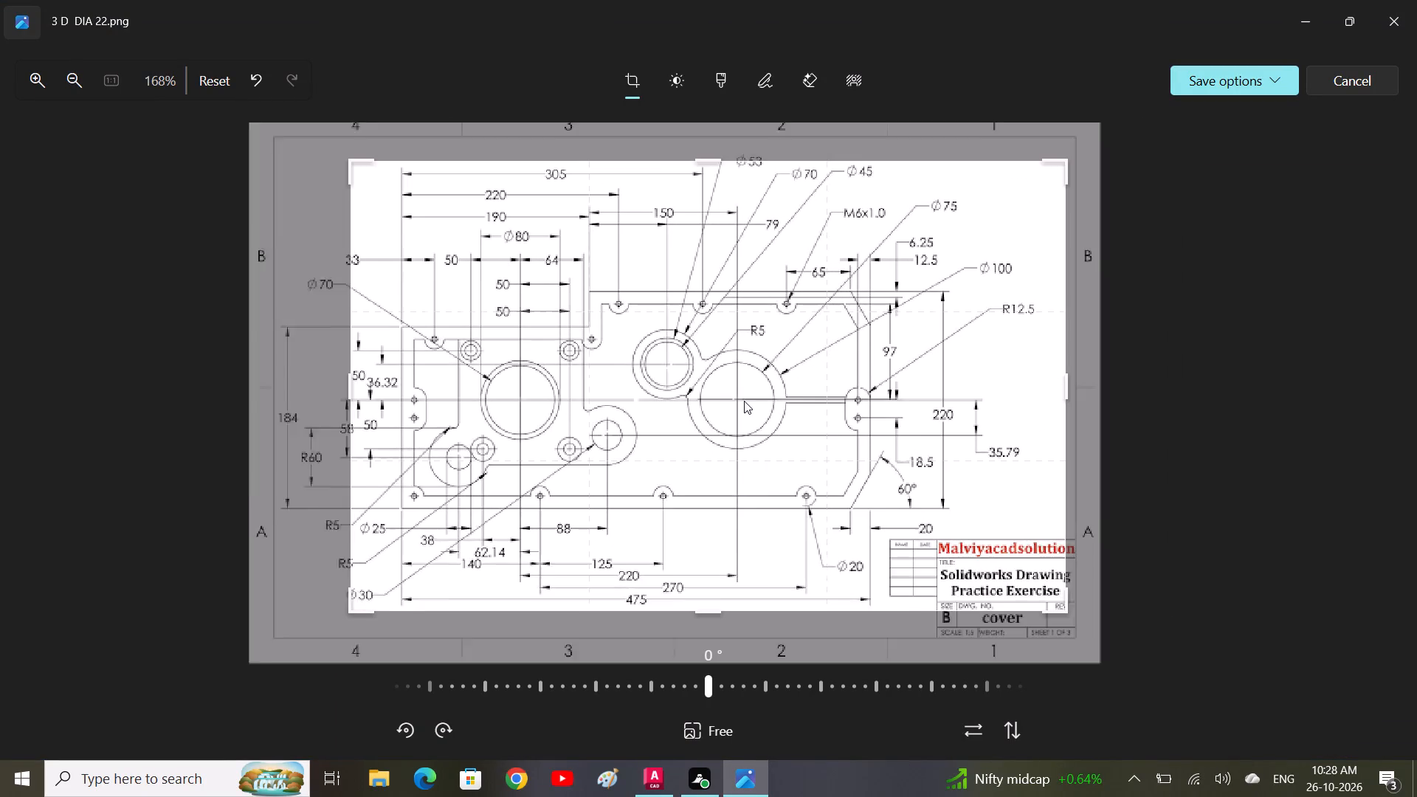
pyautogui.moveTo(744, 401); pyautogui.dragTo(768, 401, button='middle')
pyautogui.moveTo(768, 402); pyautogui.dragTo(742, 444, button='middle')
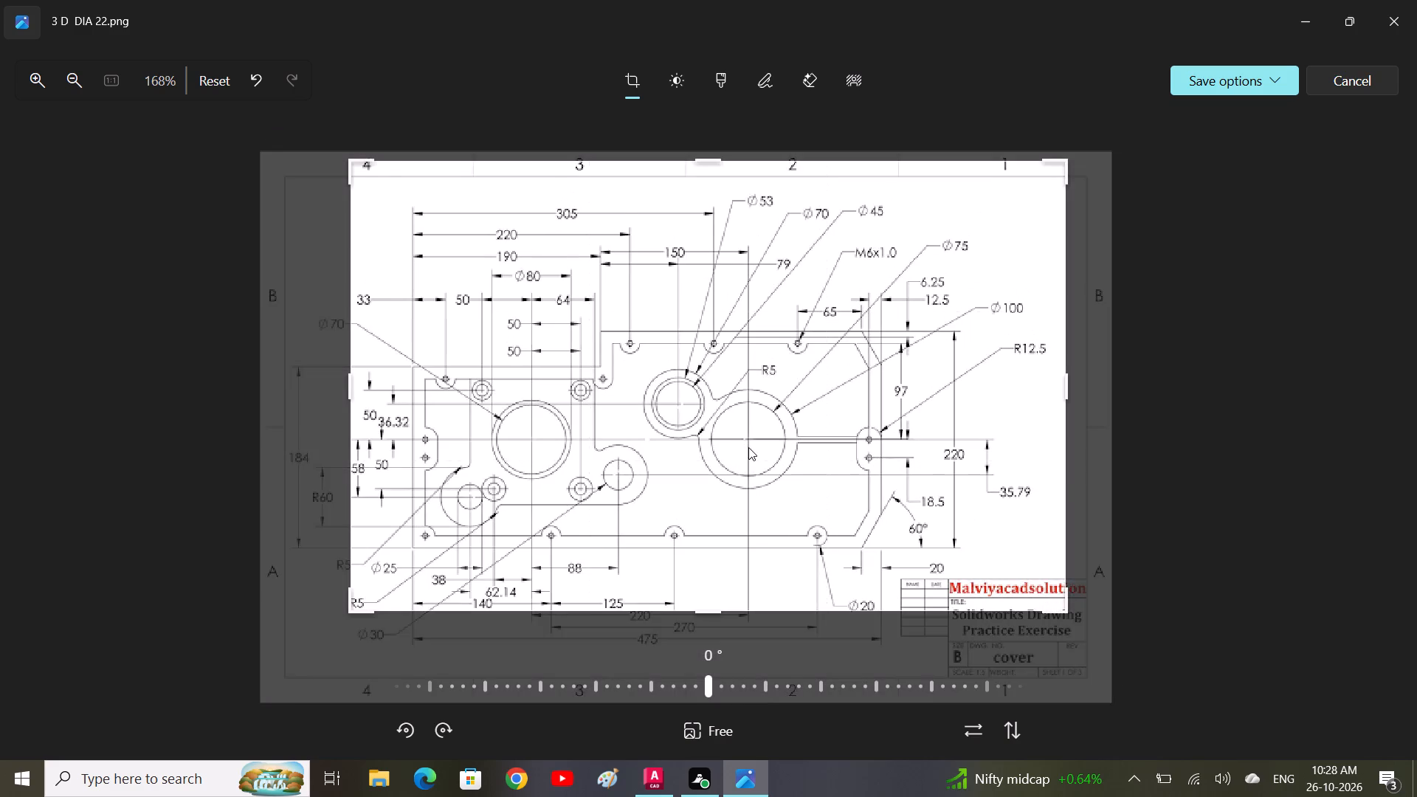
pyautogui.scroll(-1, 752, 447)
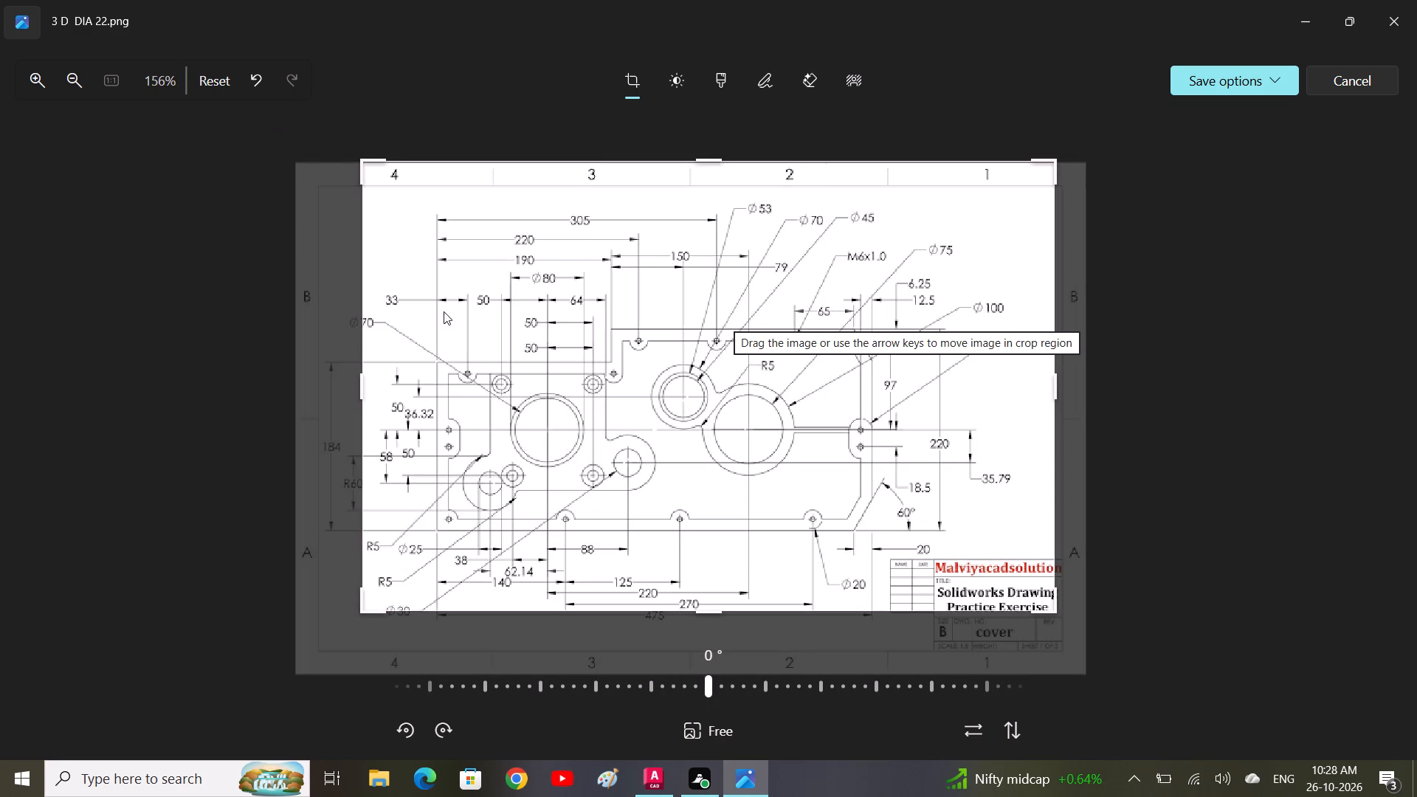
pyautogui.scroll(-1, 444, 396)
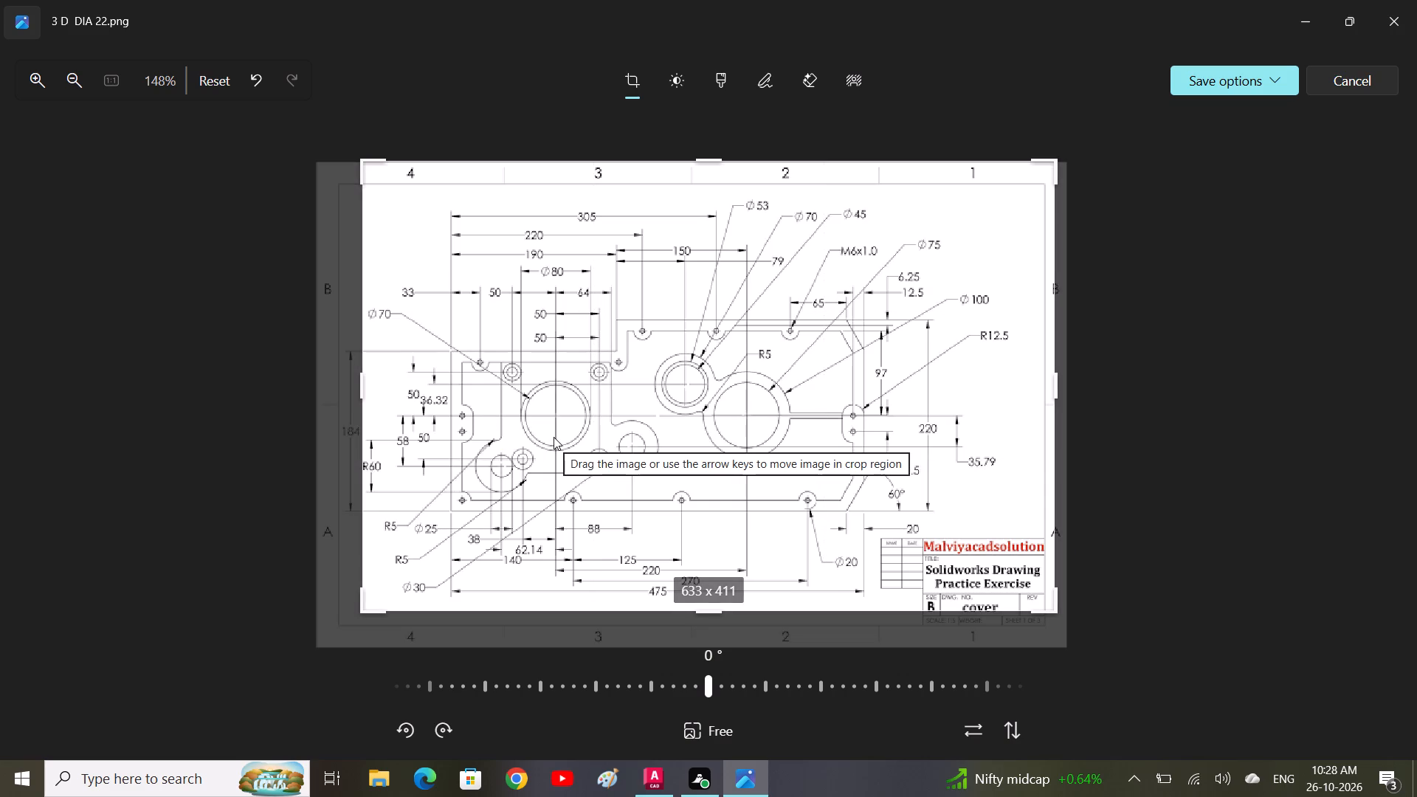
pyautogui.moveTo(554, 437); pyautogui.dragTo(597, 404, button='middle')
pyautogui.scroll(-1, 600, 404)
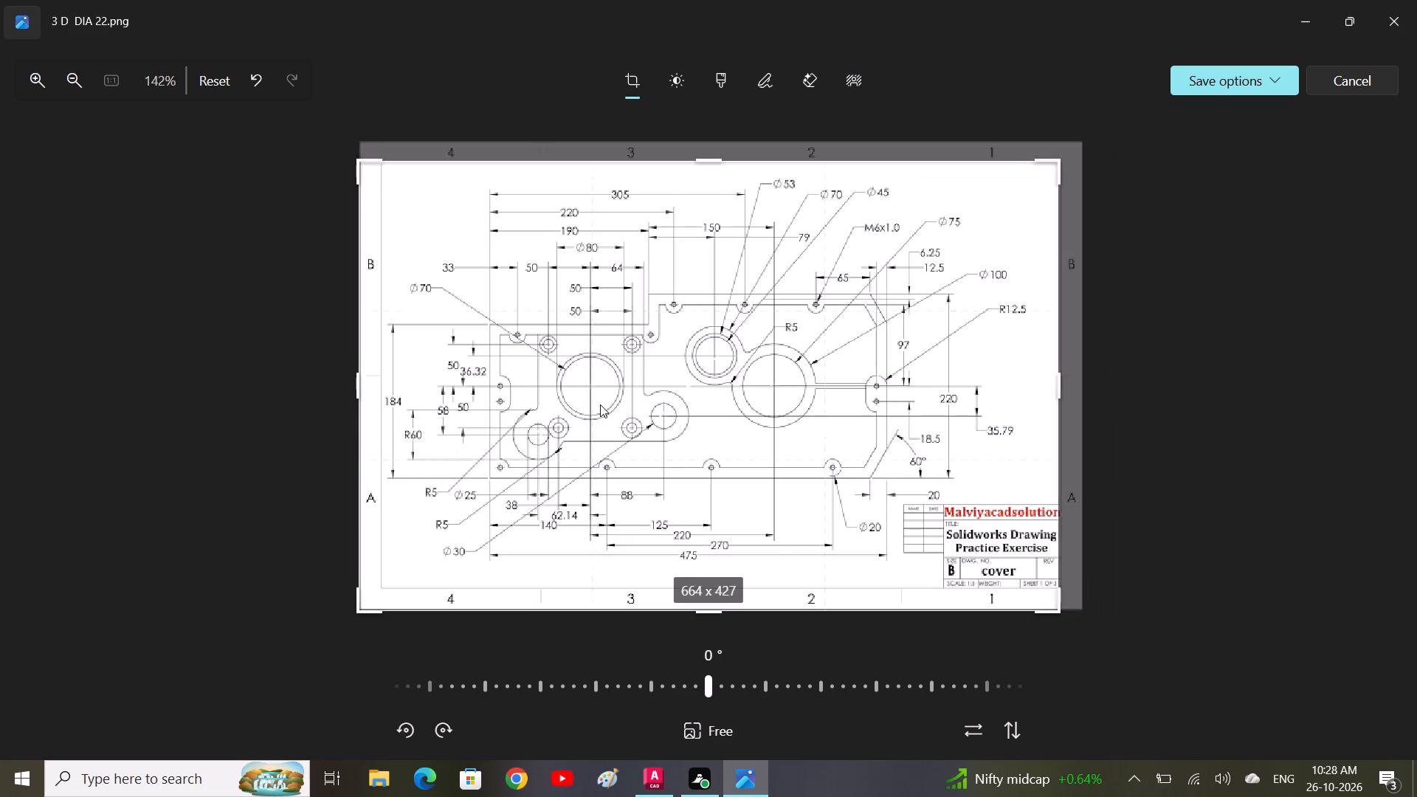
pyautogui.scroll(2, 600, 404)
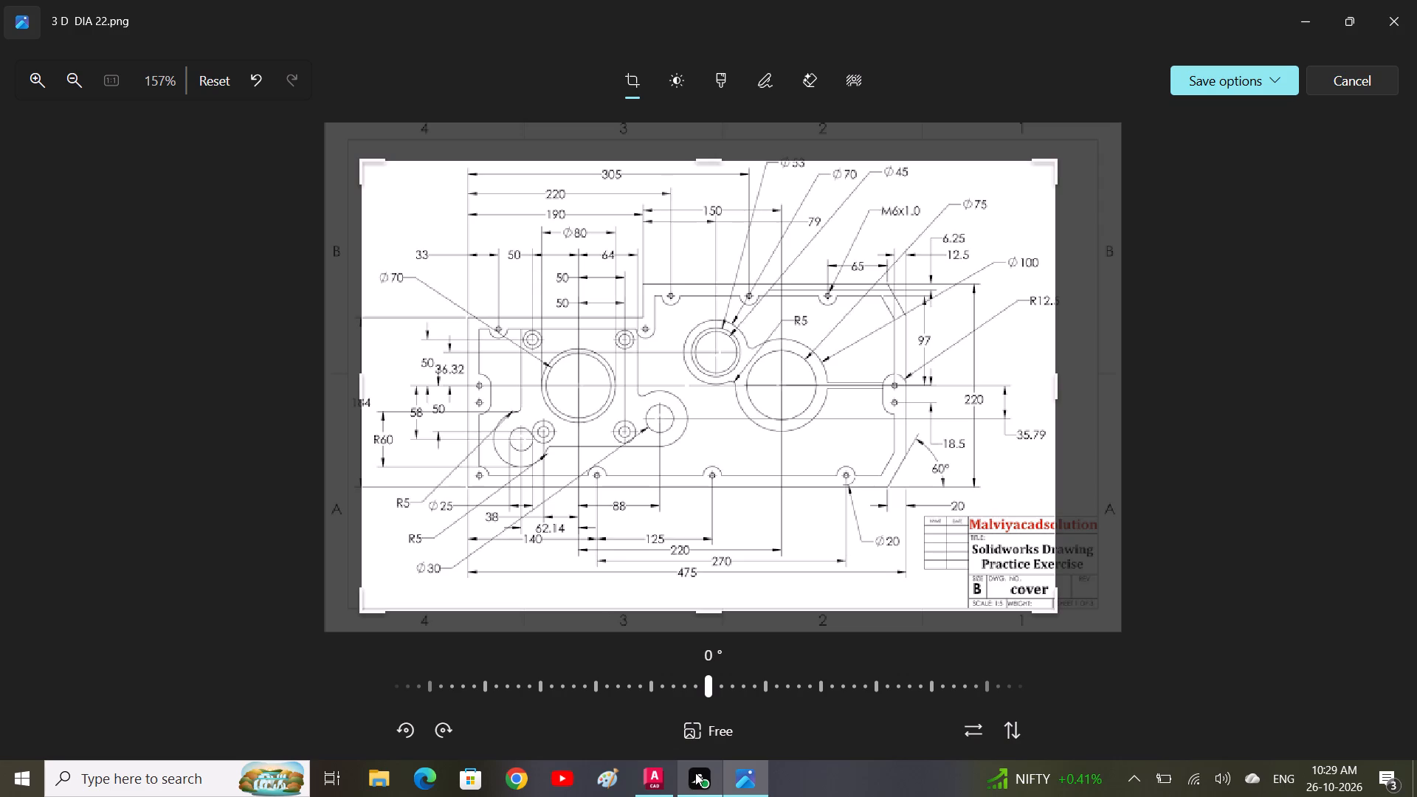
# Switch back to AutoCAD and draw lines from the rectangle's upper-left corner 33 to the right and about 203 straight down.
pyautogui.click(645, 788)
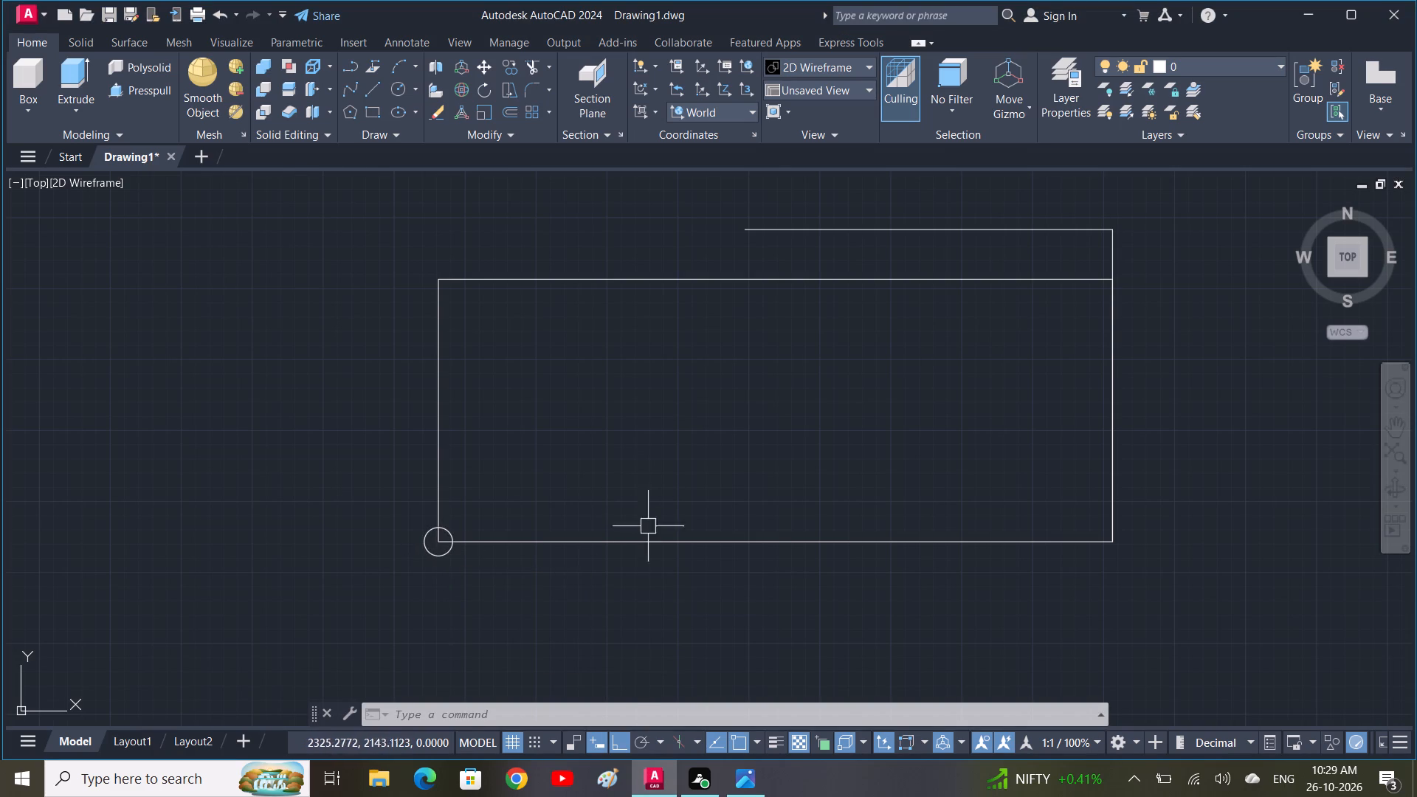
pyautogui.write('L')
pyautogui.press('space')
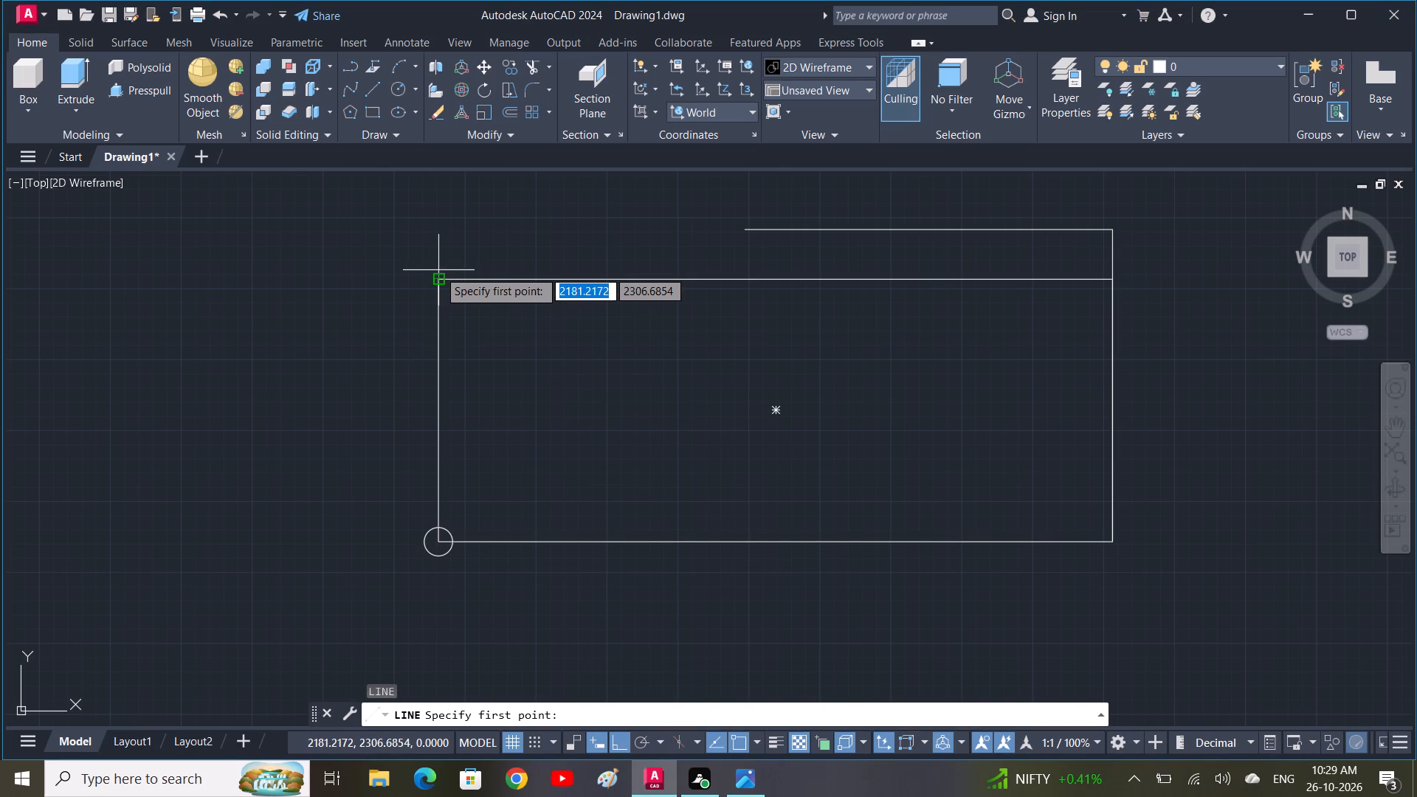
pyautogui.click(435, 277)
pyautogui.write('33')
pyautogui.press('space')
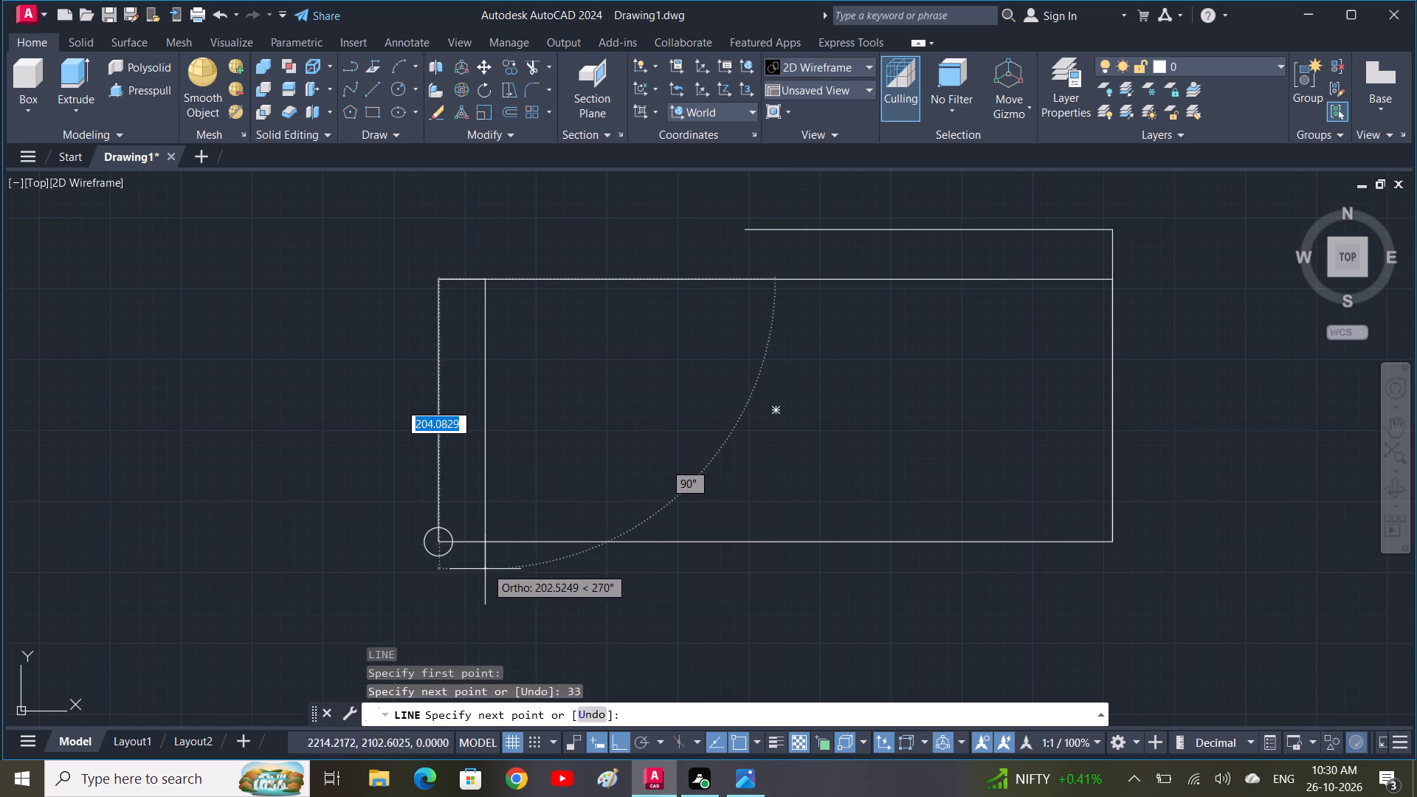
pyautogui.click(484, 570)
pyautogui.press('space')
# Copy the circle from the rectangle's lower-left corner to the point on the top edge 33 from the upper-left corner.
pyautogui.click(447, 551)
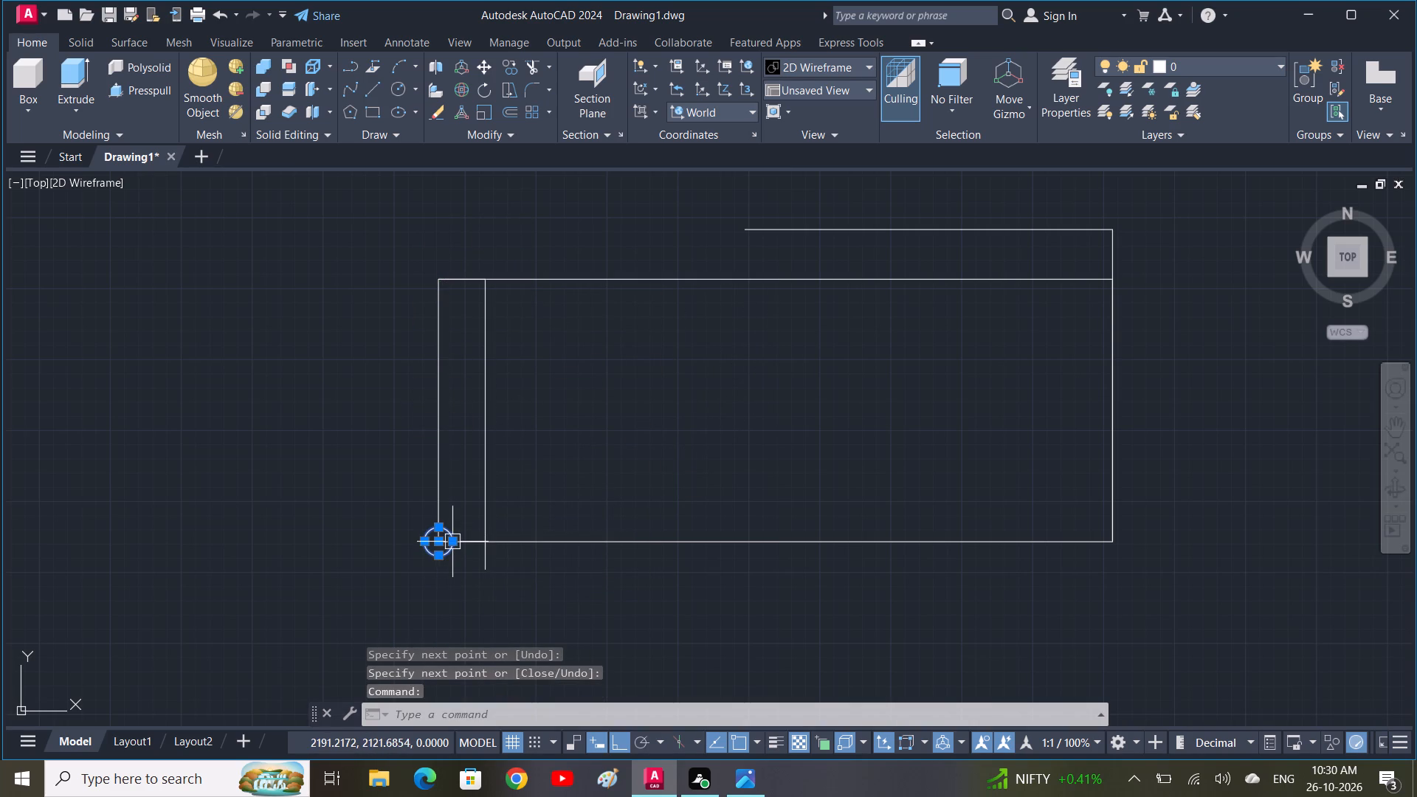
pyautogui.write('CO')
pyautogui.press('space')
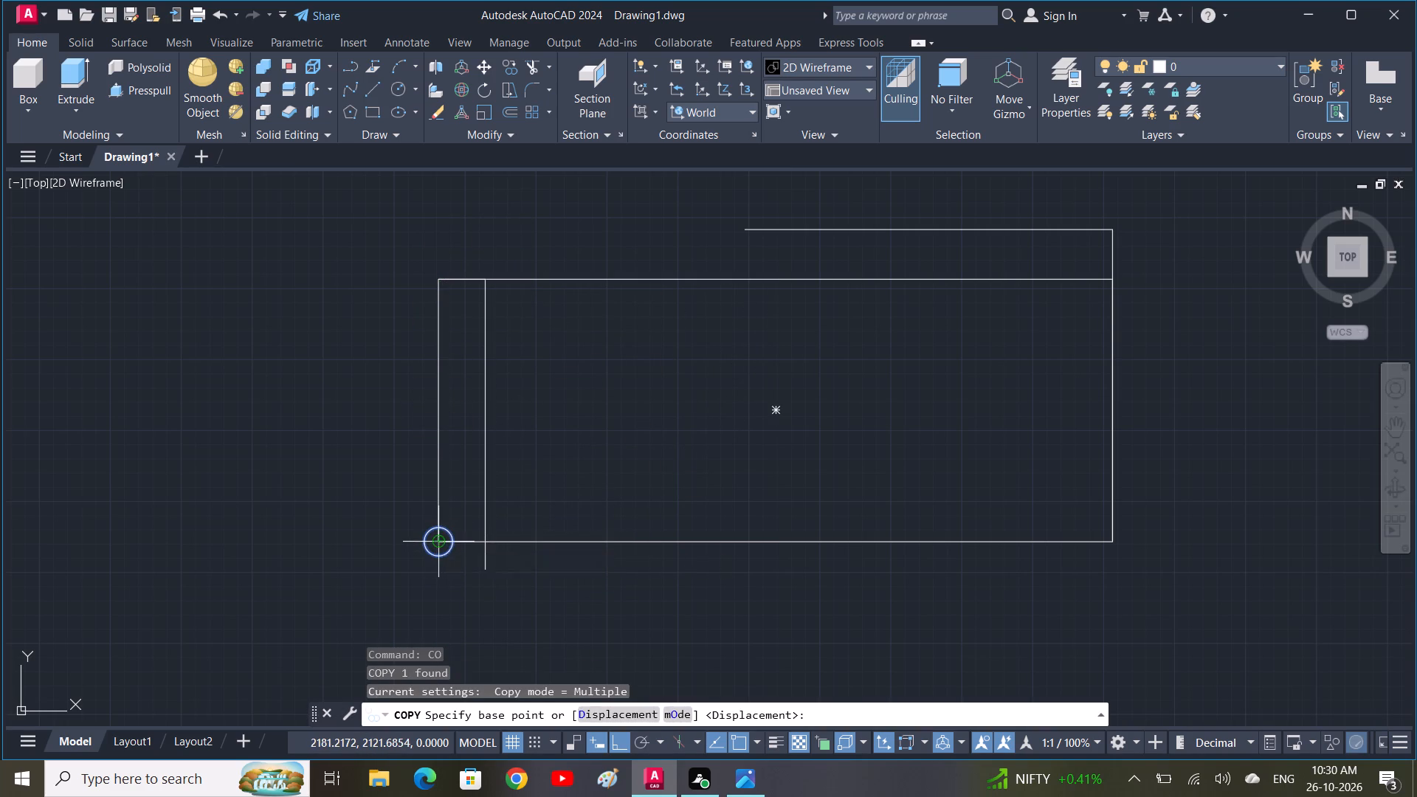
pyautogui.click(435, 542)
pyautogui.click(489, 284)
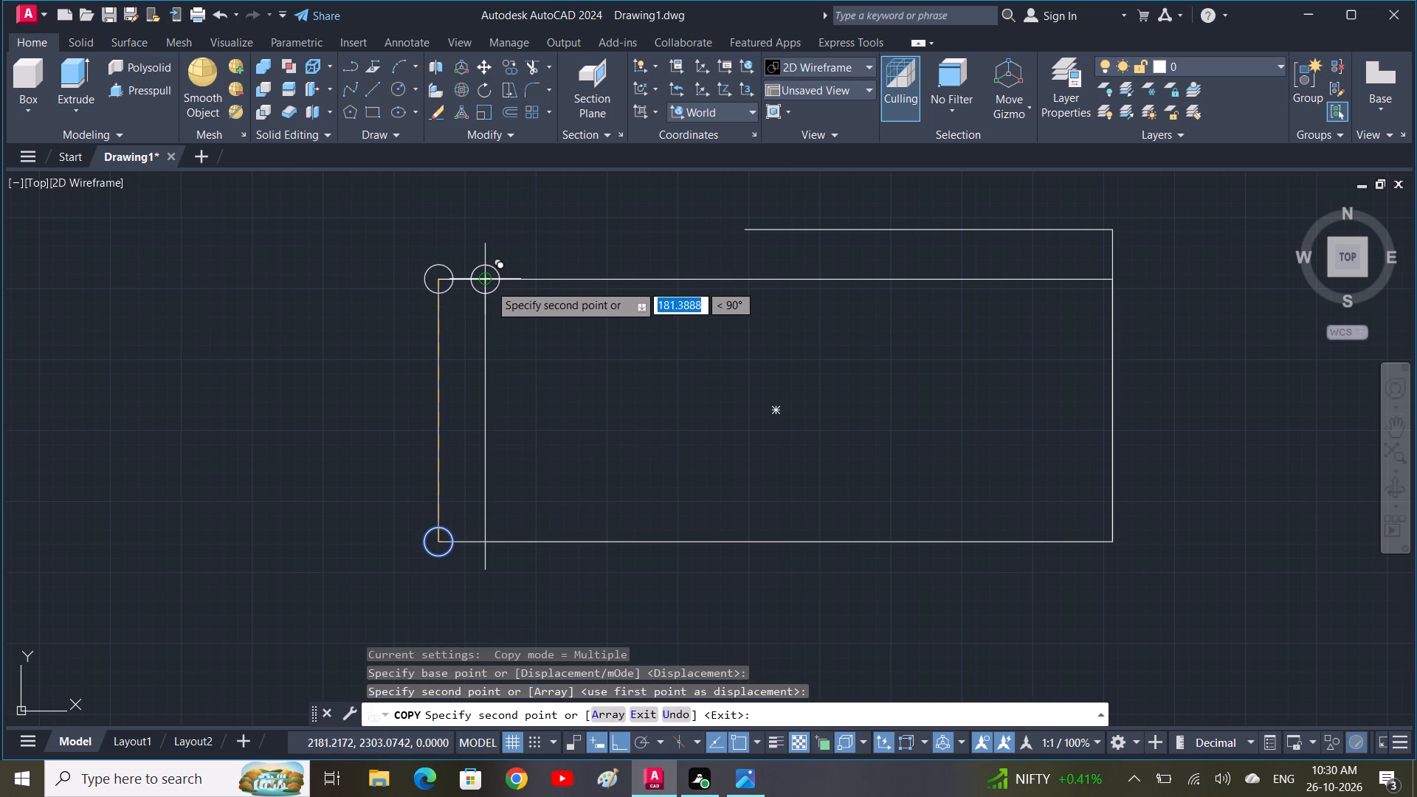
pyautogui.press('Escape')
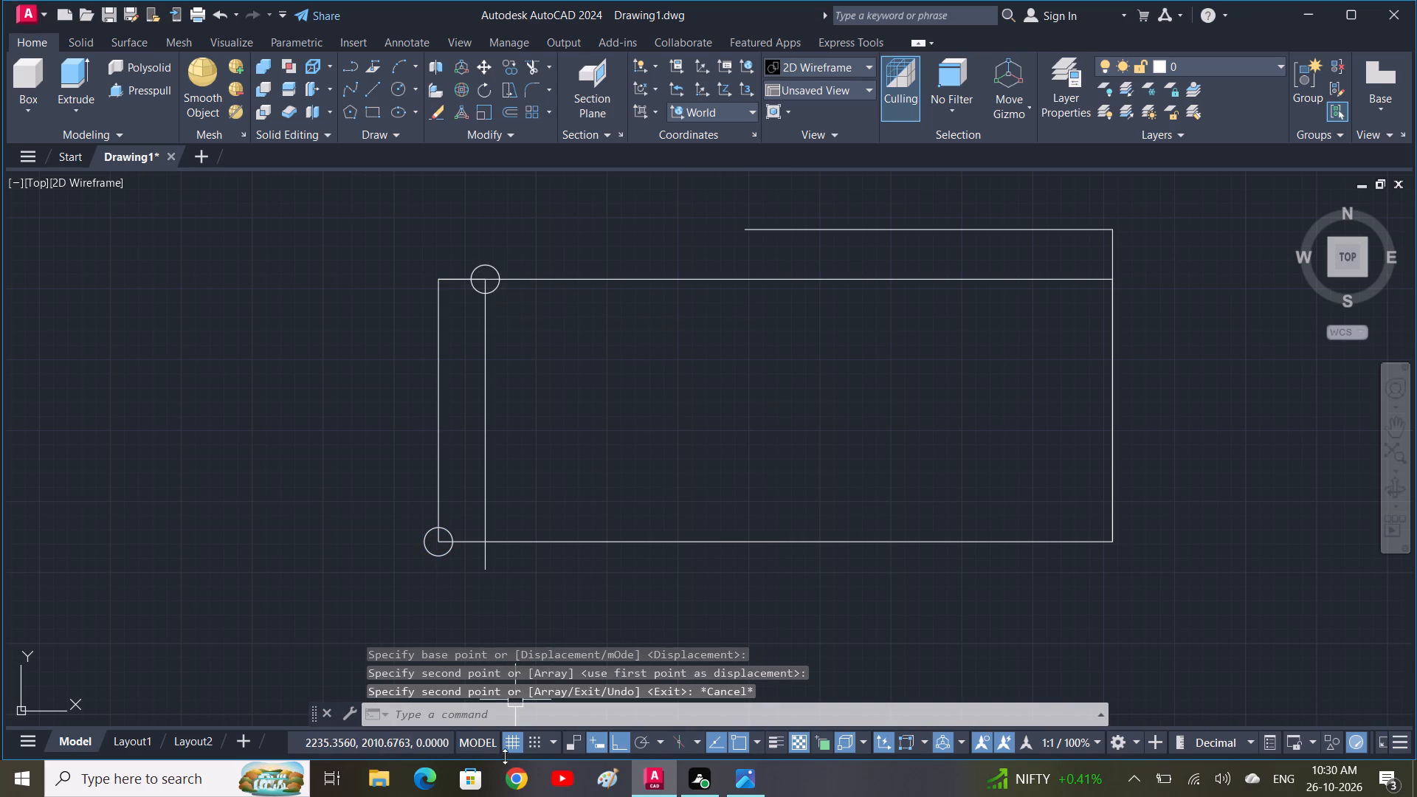
# Check the reference image in Photos, and in AutoCAD draw a line about 230 long along the top edge from the upper-left corner.
pyautogui.click(737, 776)
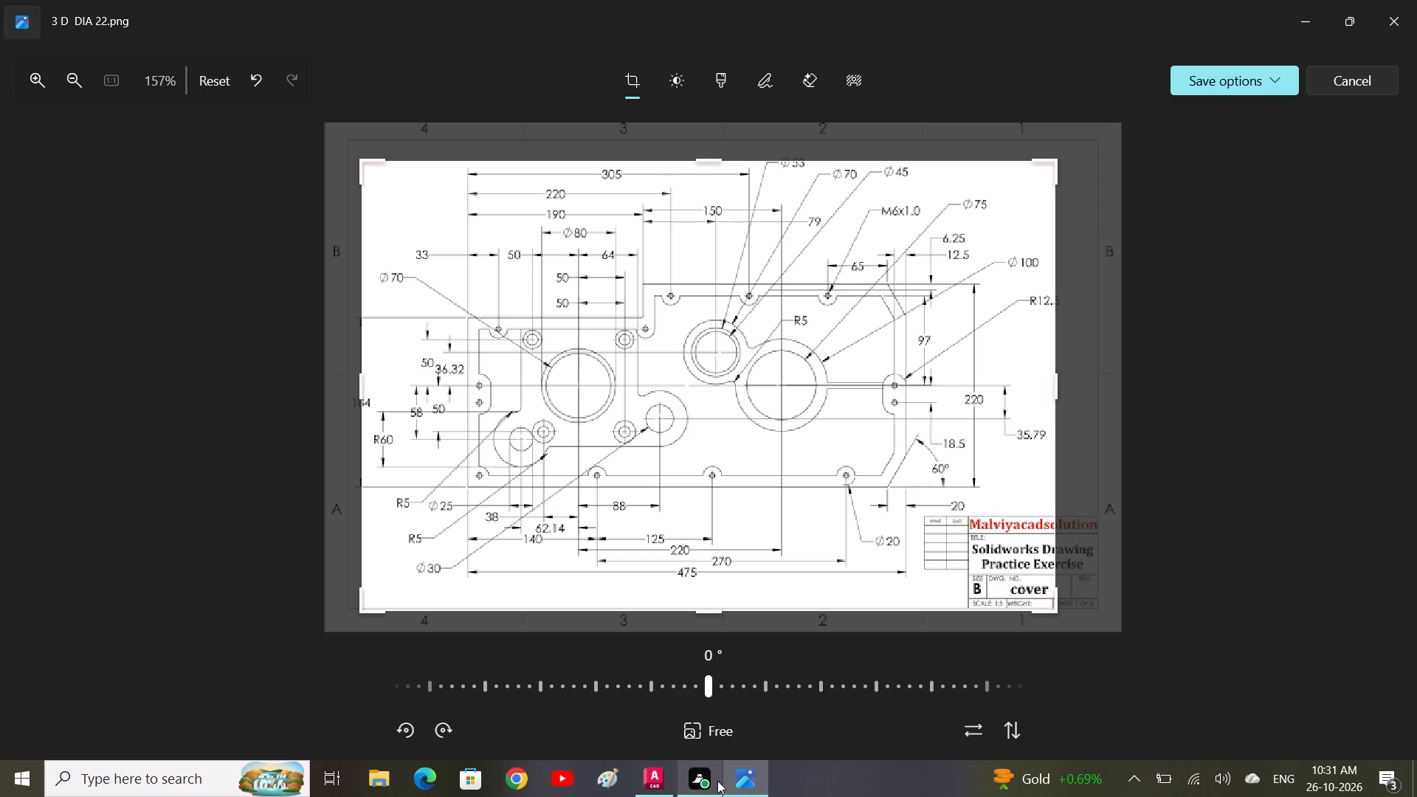
pyautogui.click(663, 783)
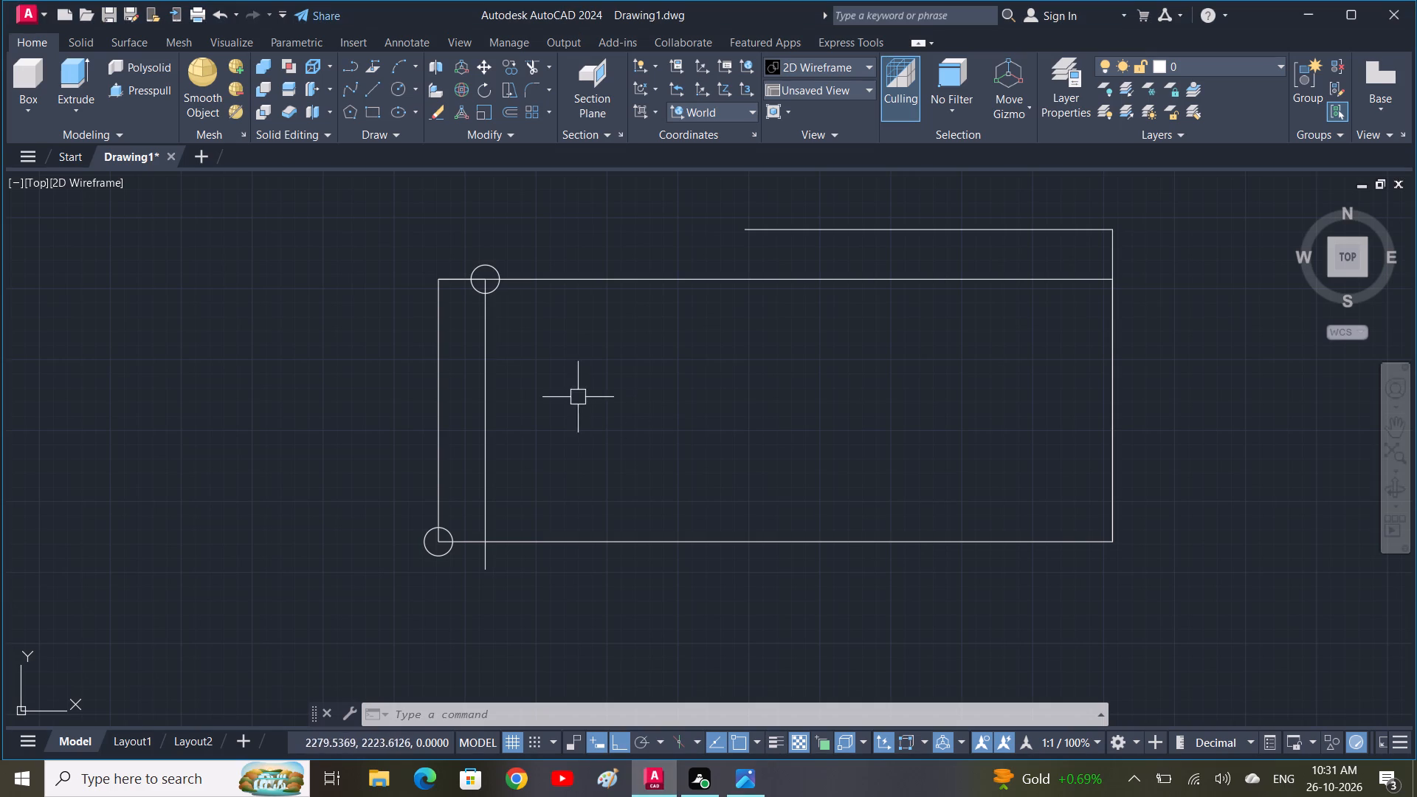
pyautogui.press('l')
pyautogui.press('space')
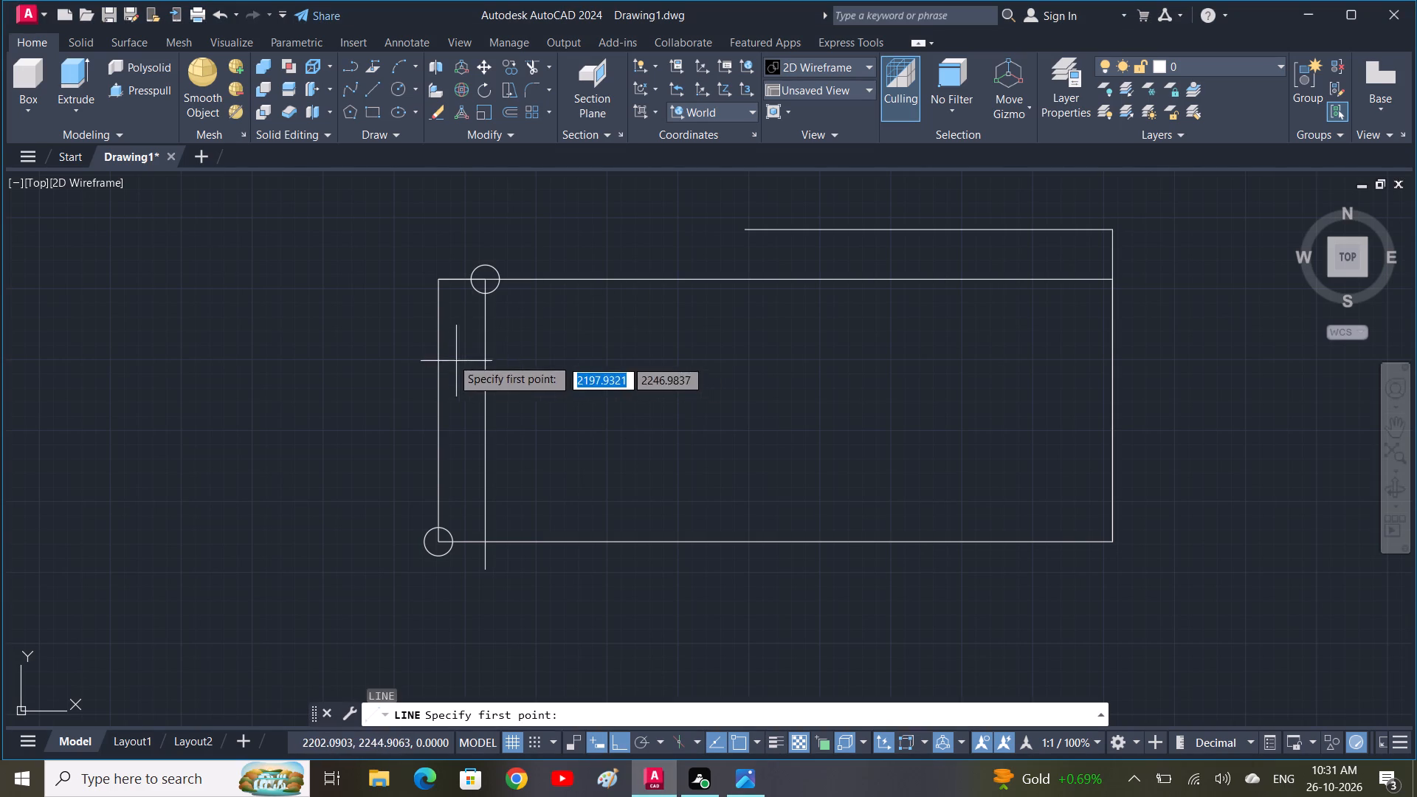
pyautogui.click(435, 277)
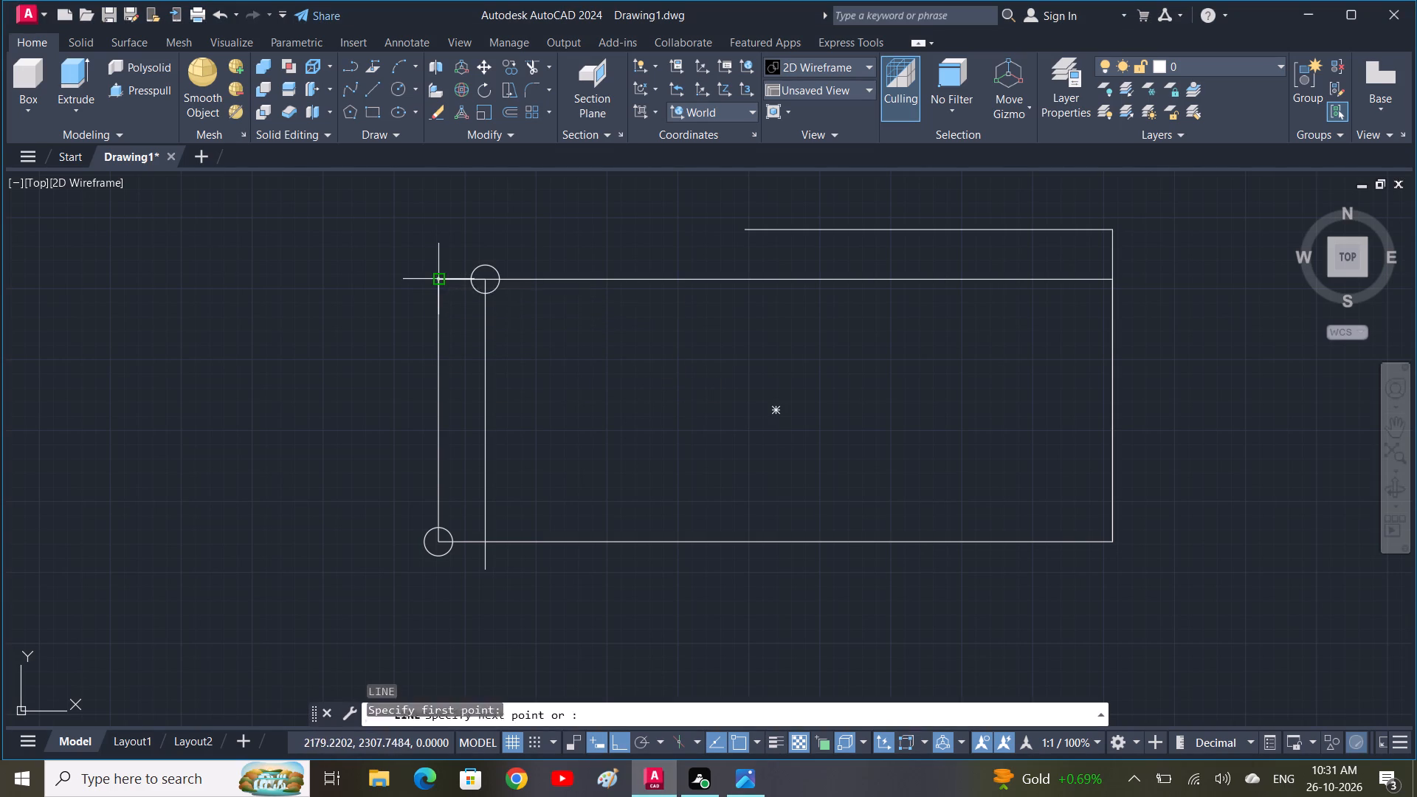
pyautogui.click(765, 287)
pyautogui.press('space')
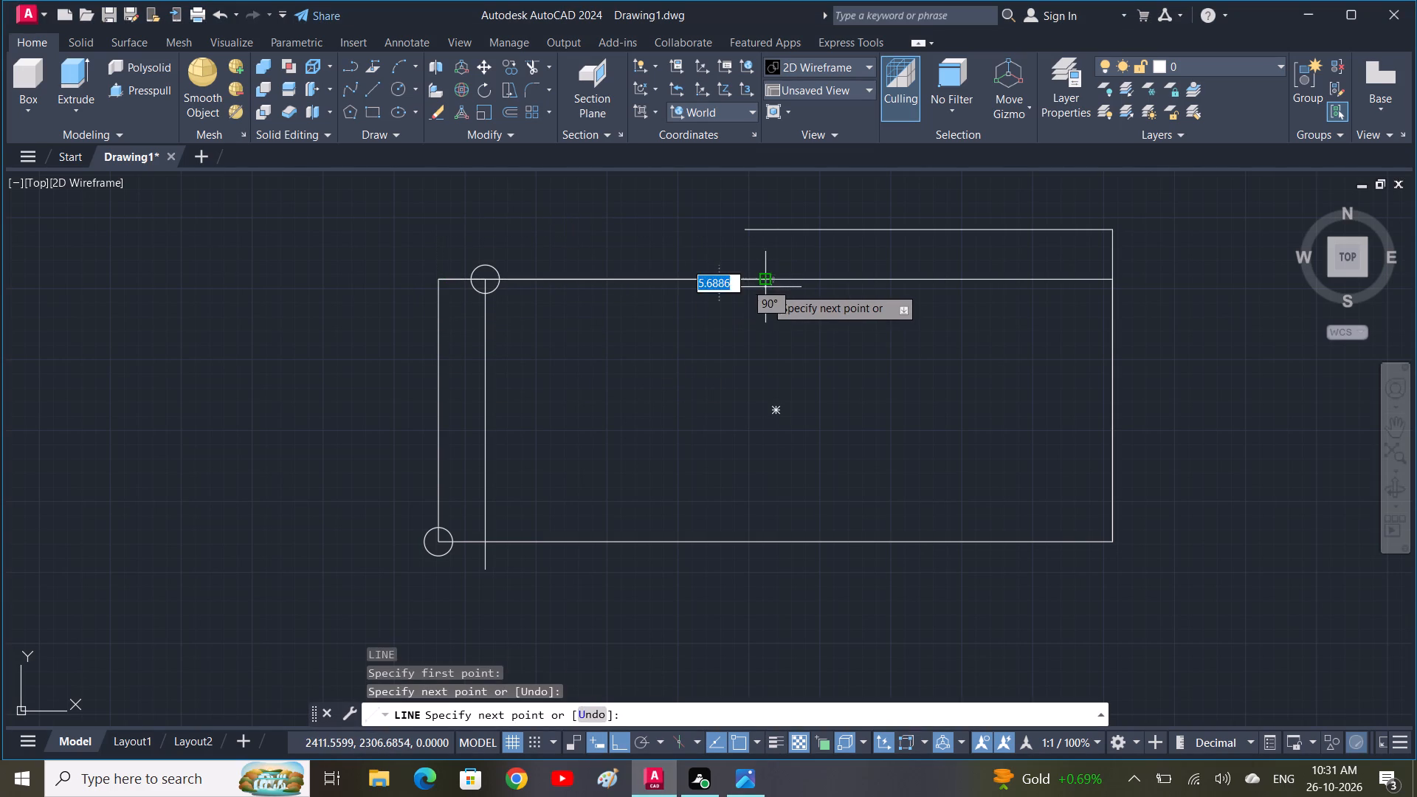
# Offset the new top-edge line 50 downward, checking the distance in the Photos reference image.
pyautogui.click(673, 279)
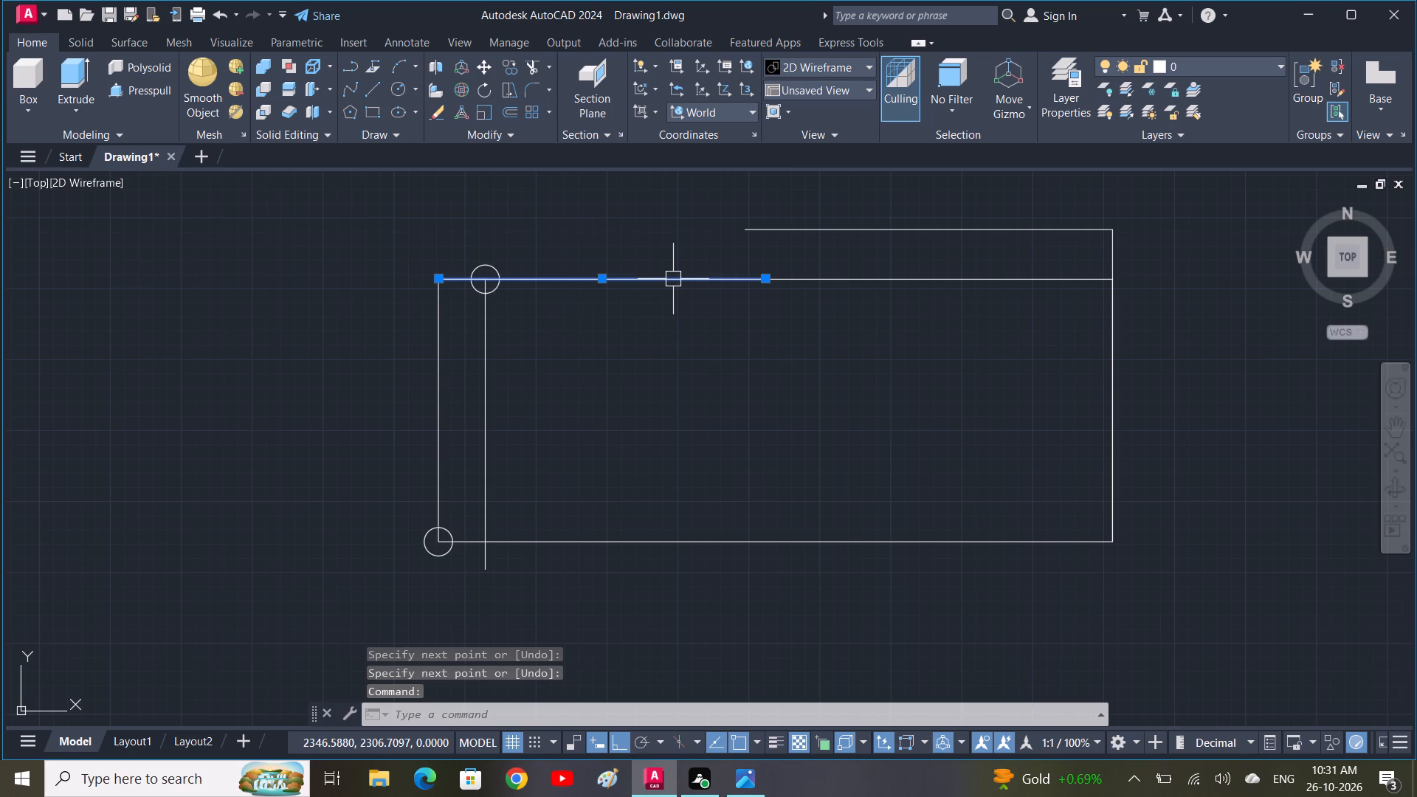
pyautogui.write('O')
pyautogui.press('space')
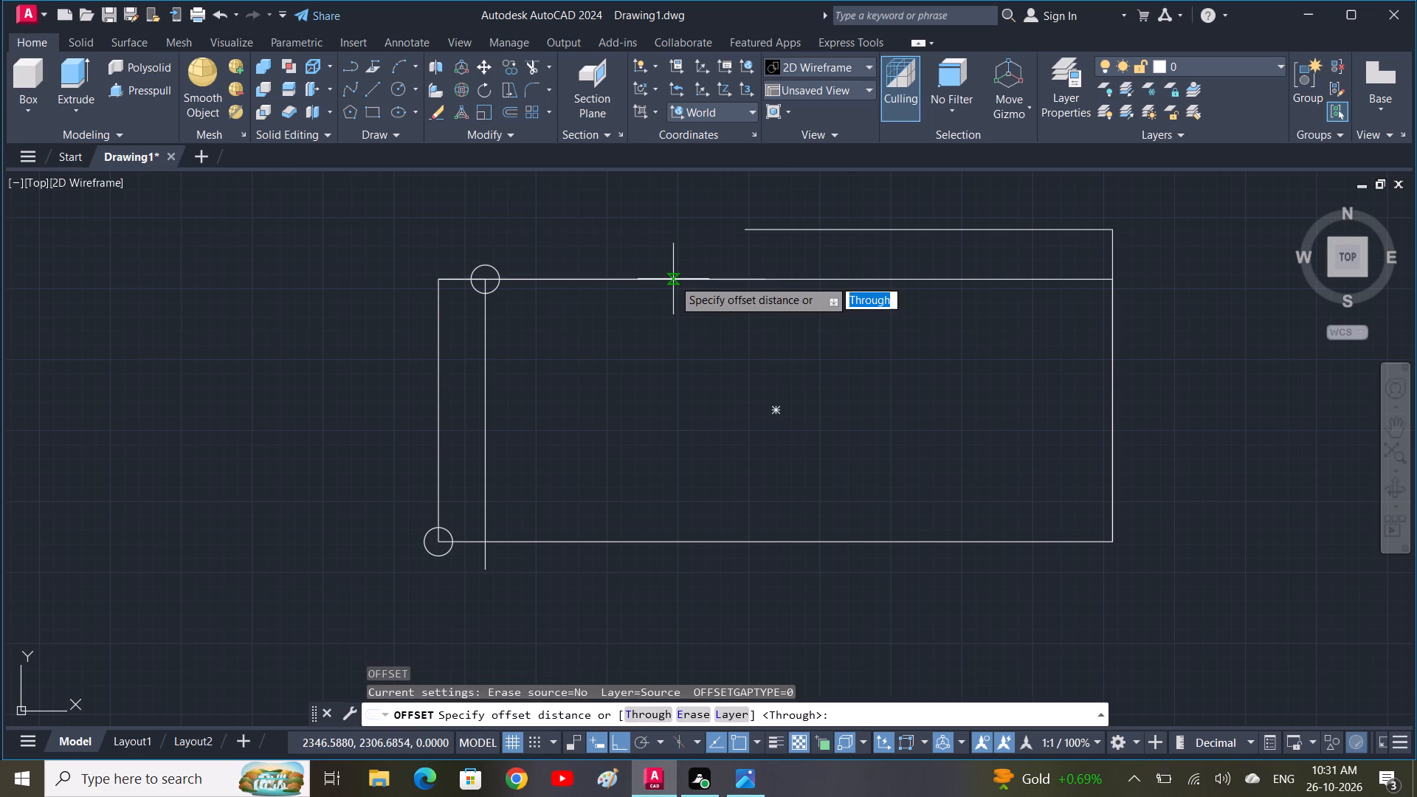
pyautogui.click(673, 279)
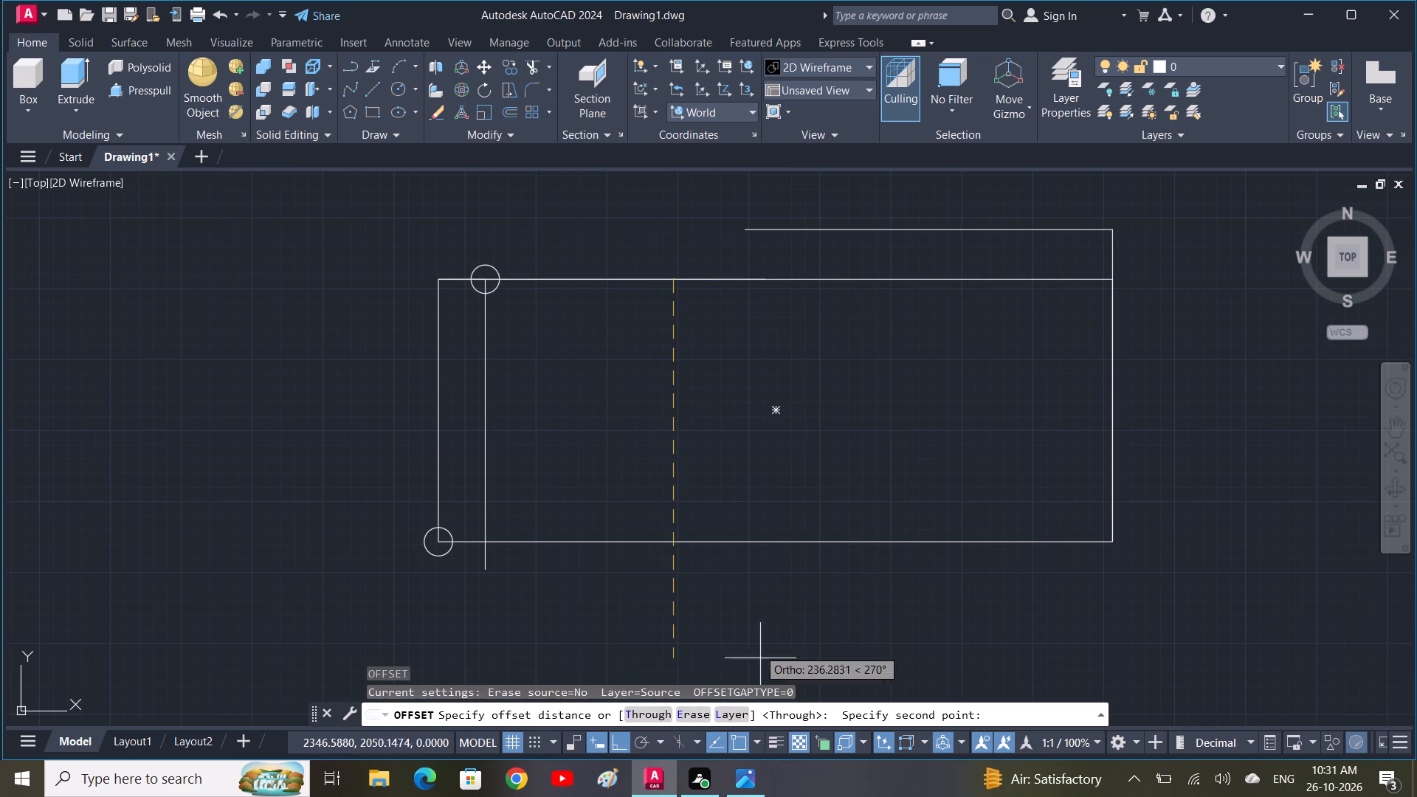
pyautogui.click(745, 791)
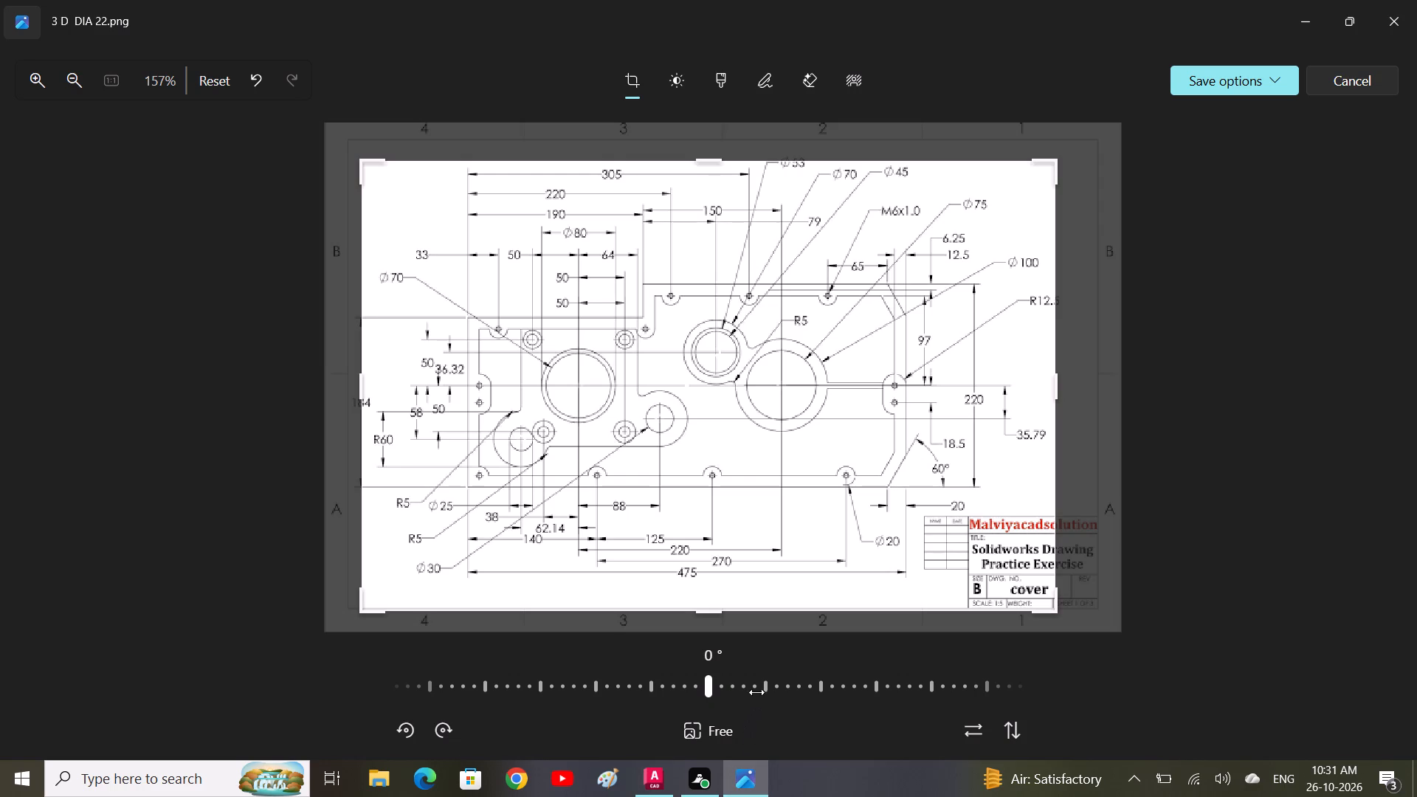
pyautogui.click(645, 783)
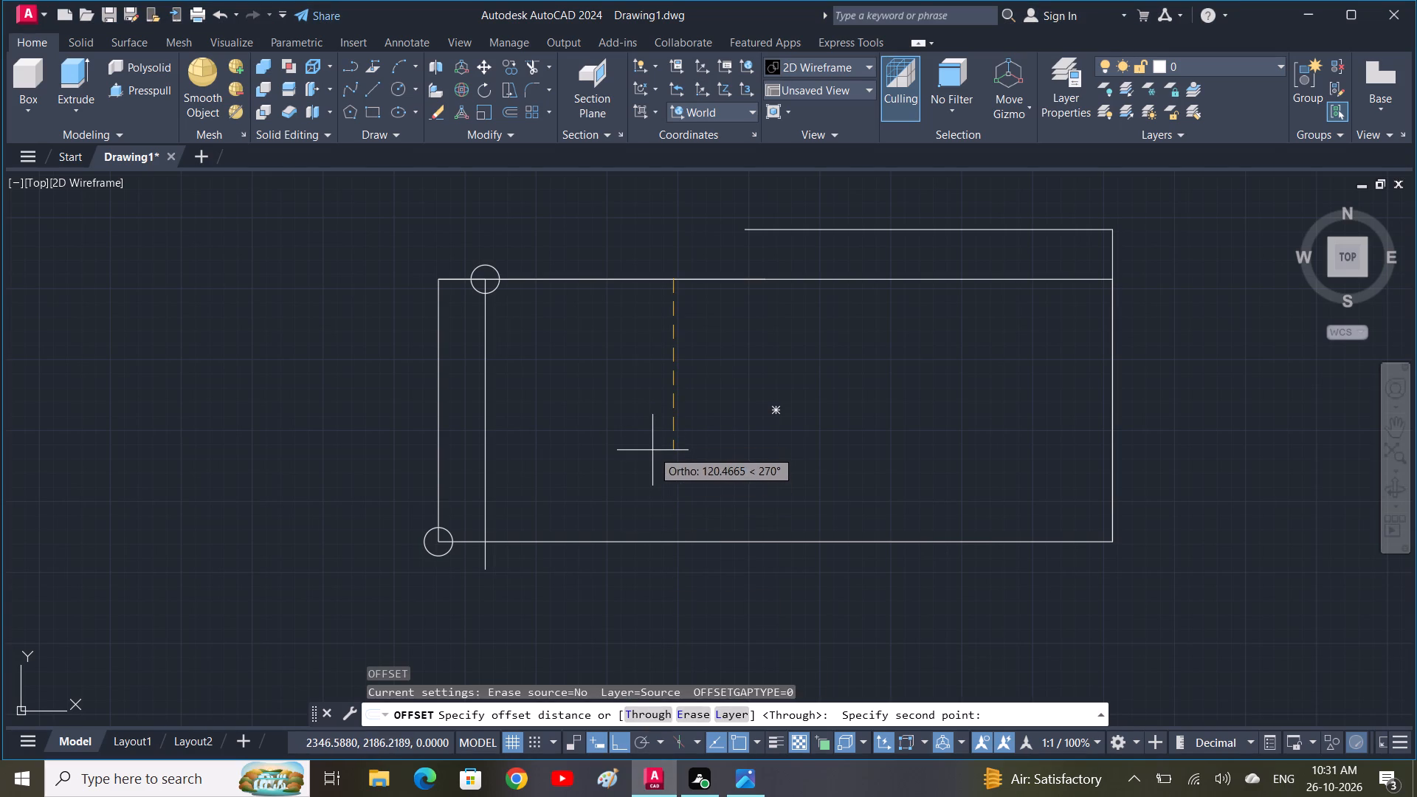
pyautogui.press('5')
pyautogui.press('0')
pyautogui.press('space')
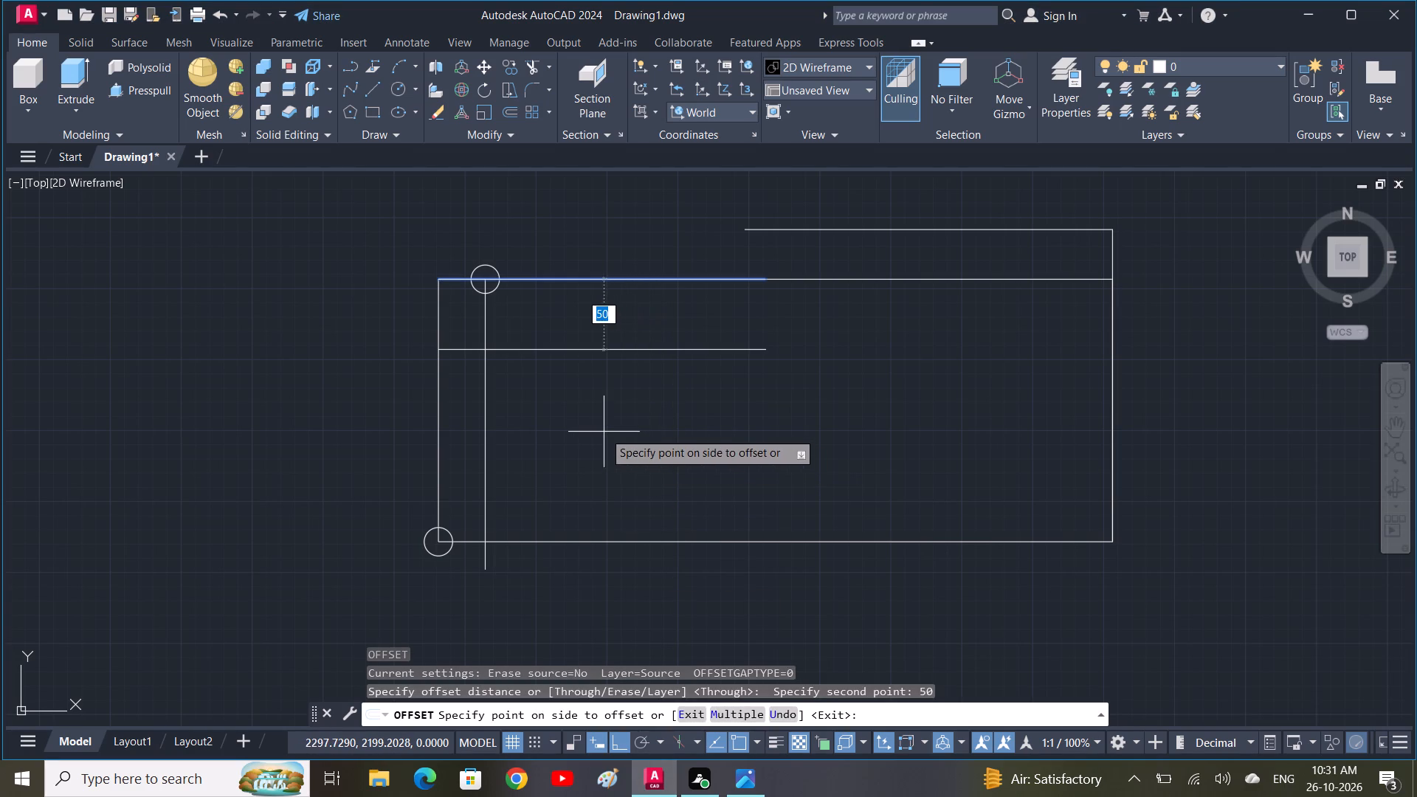
pyautogui.click(604, 432)
# Offset the same top-edge line 35 downward and end the Offset command.
pyautogui.click(579, 280)
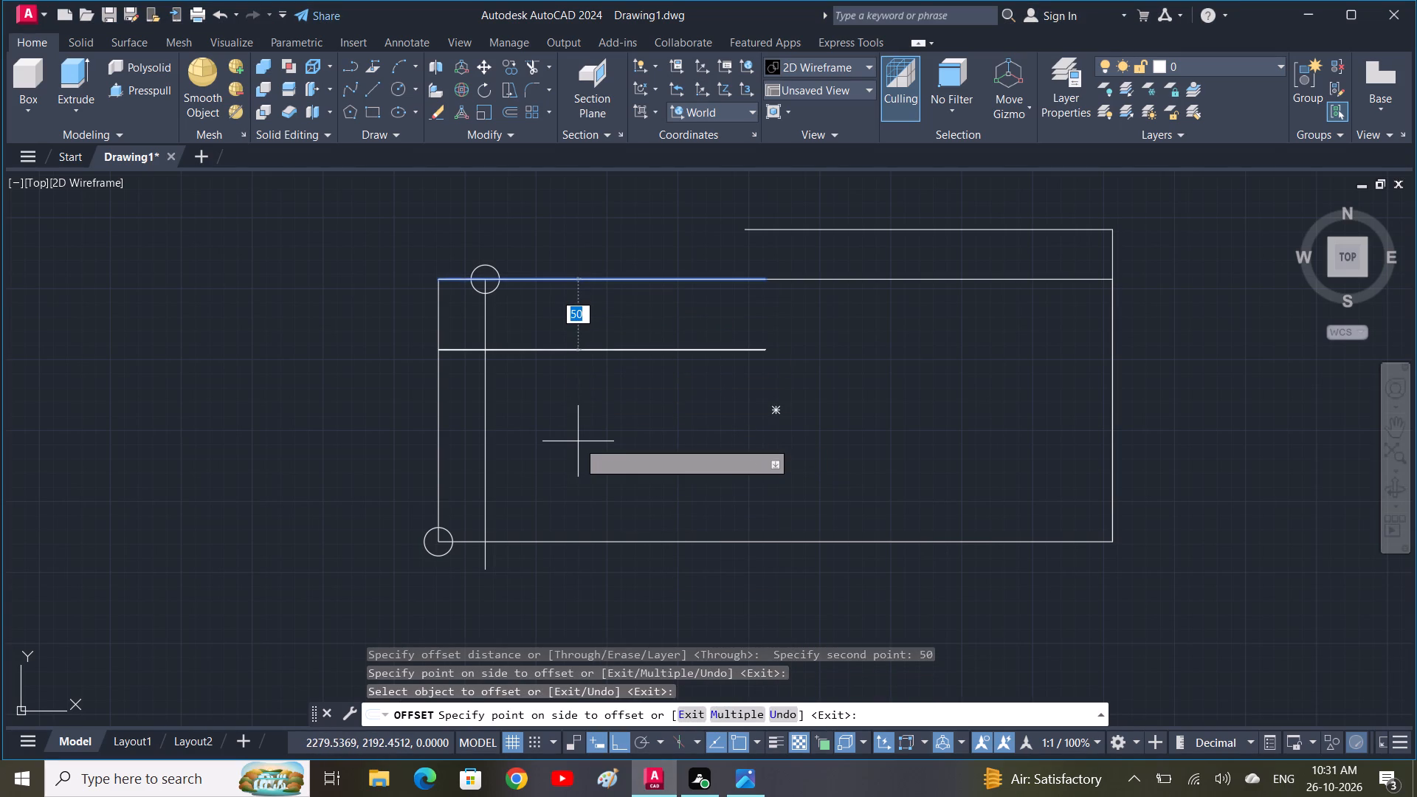
pyautogui.press('3')
pyautogui.press('5')
pyautogui.press('space')
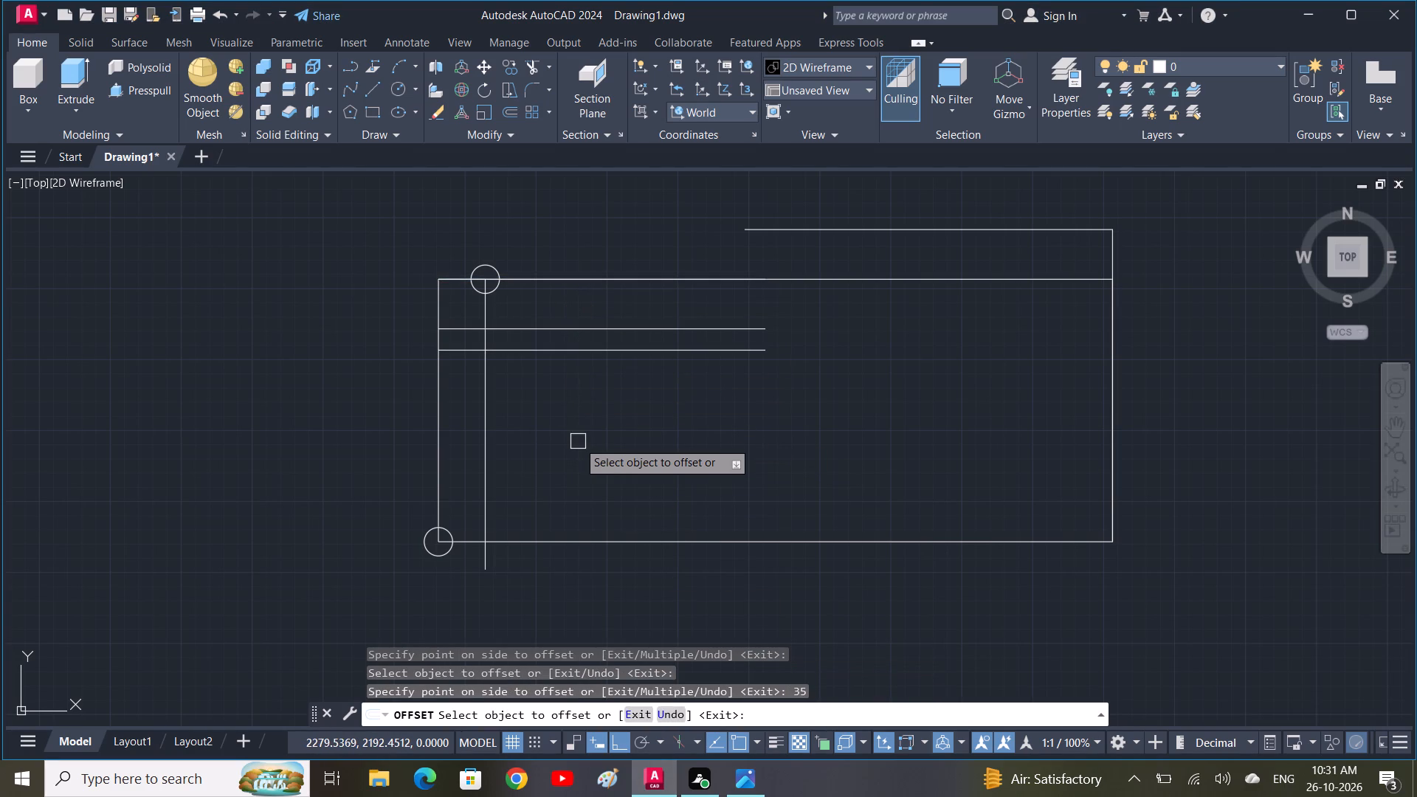
pyautogui.press('Escape')
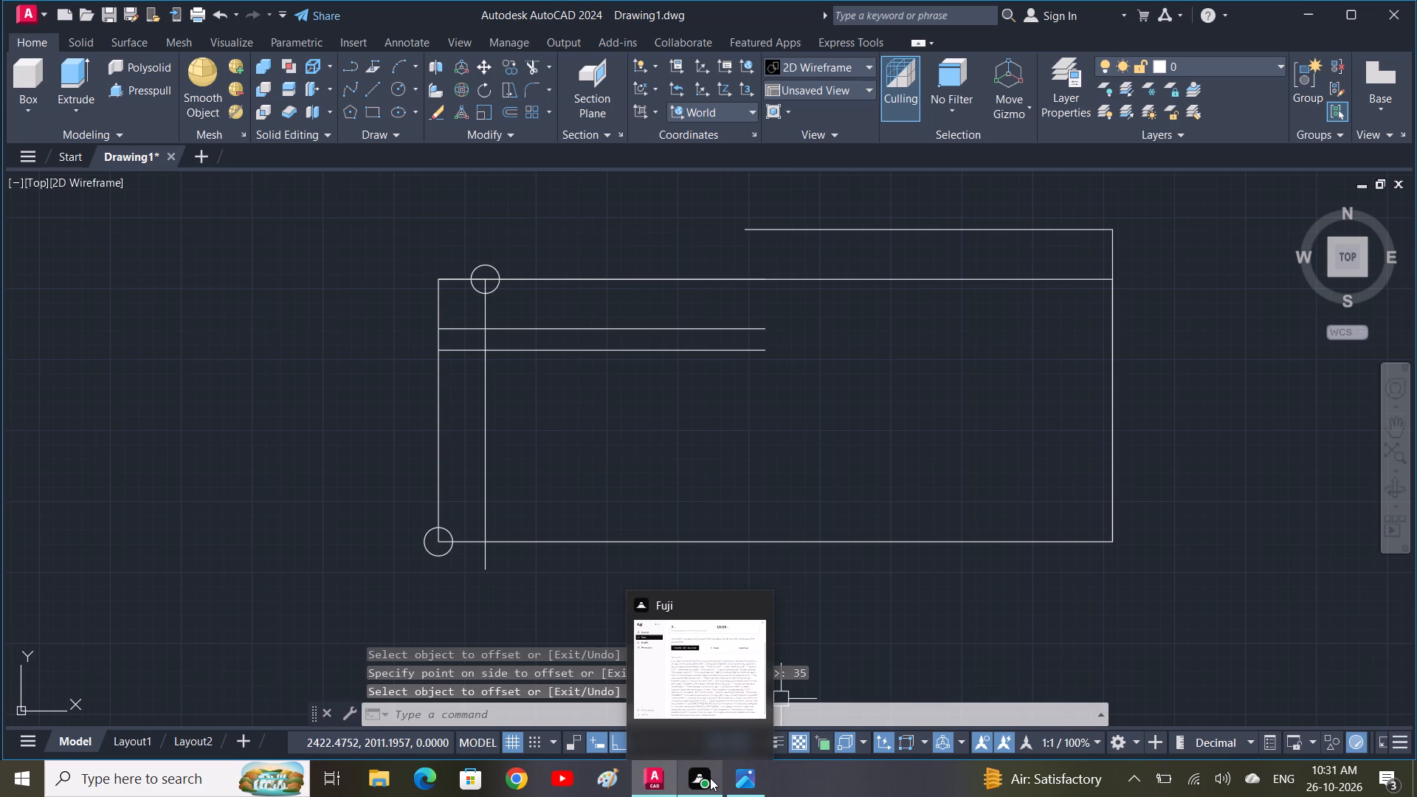
# Check the reference image in Photos again, and in AutoCAD offset the top-edge line 36.23 downward.
pyautogui.click(747, 783)
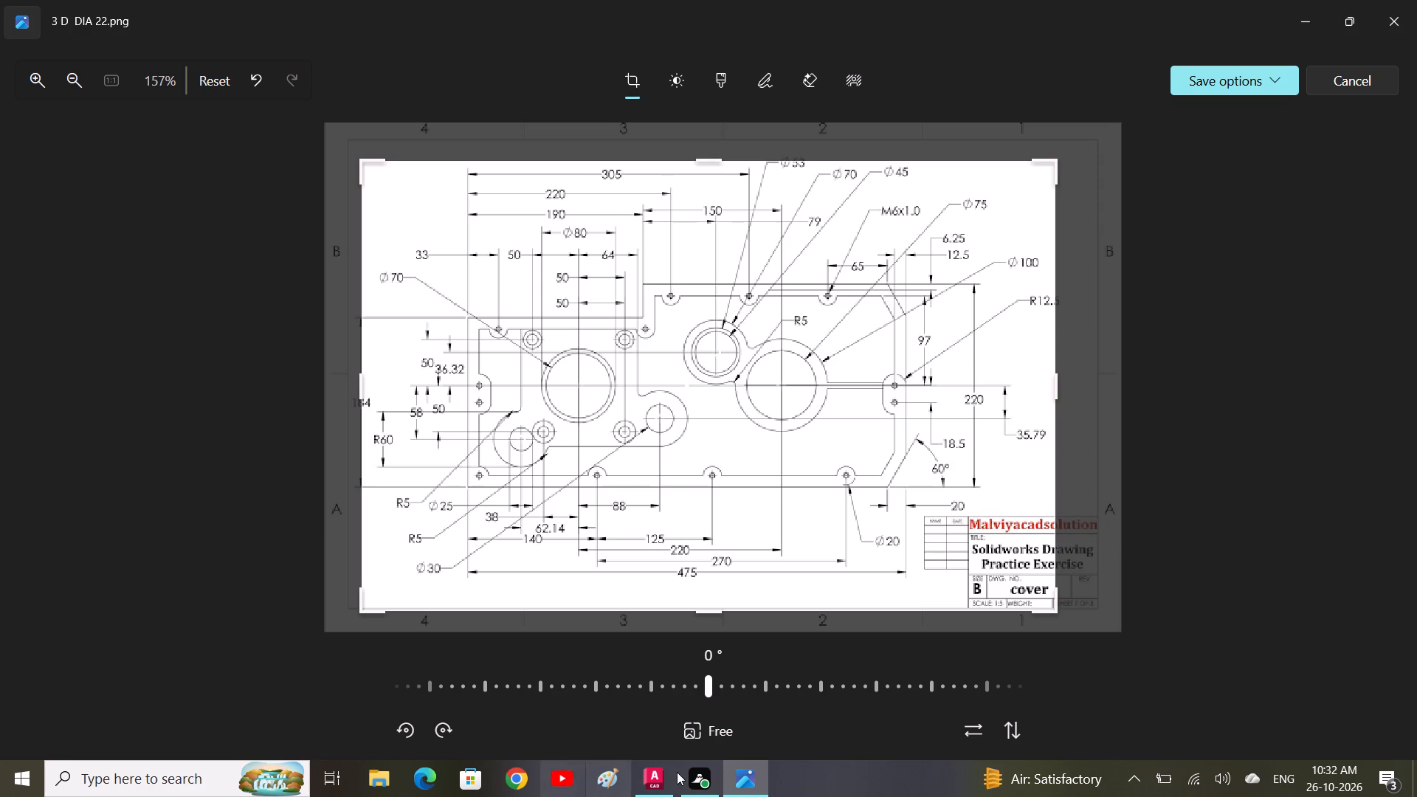
pyautogui.click(655, 783)
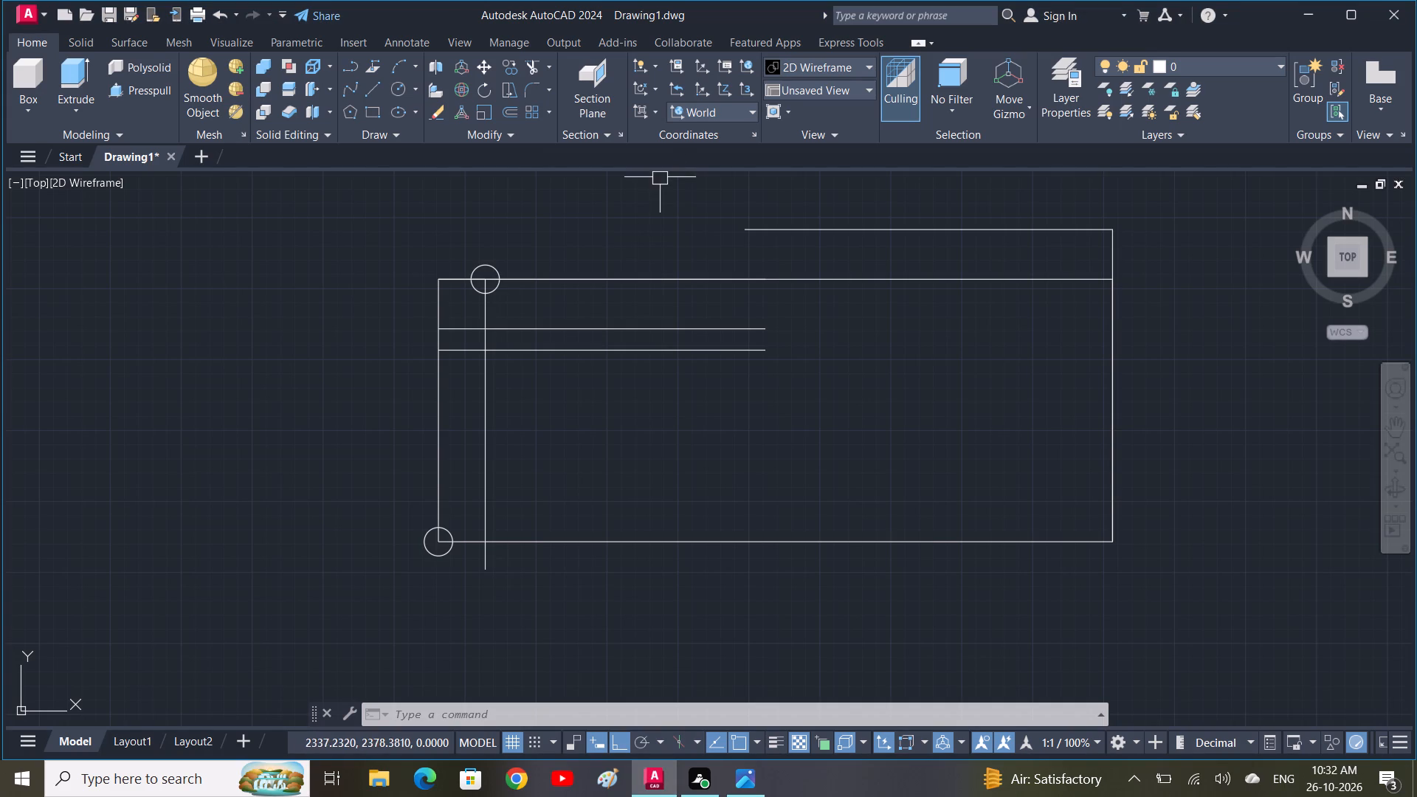
pyautogui.press('space')
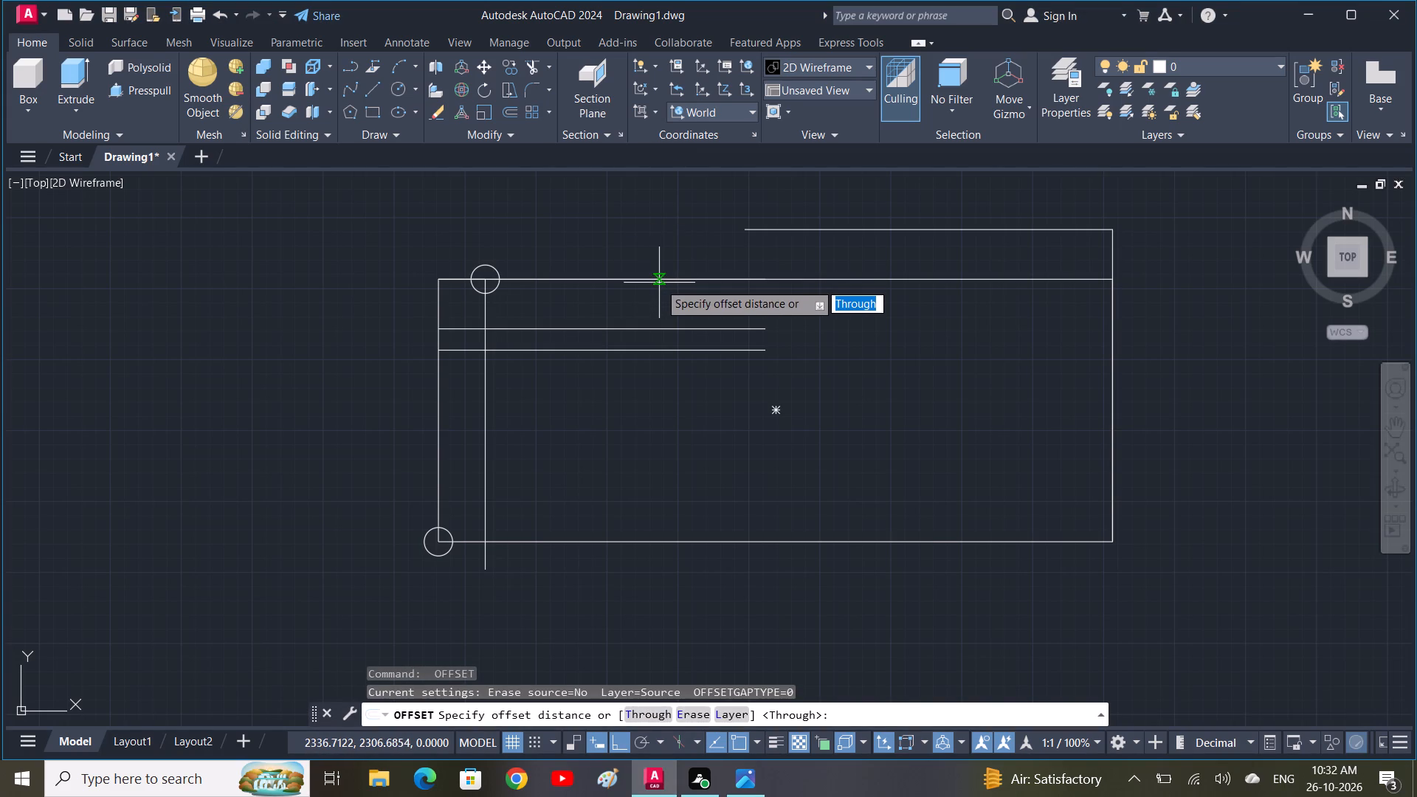
pyautogui.click(659, 283)
pyautogui.write('36.')
pyautogui.write('23')
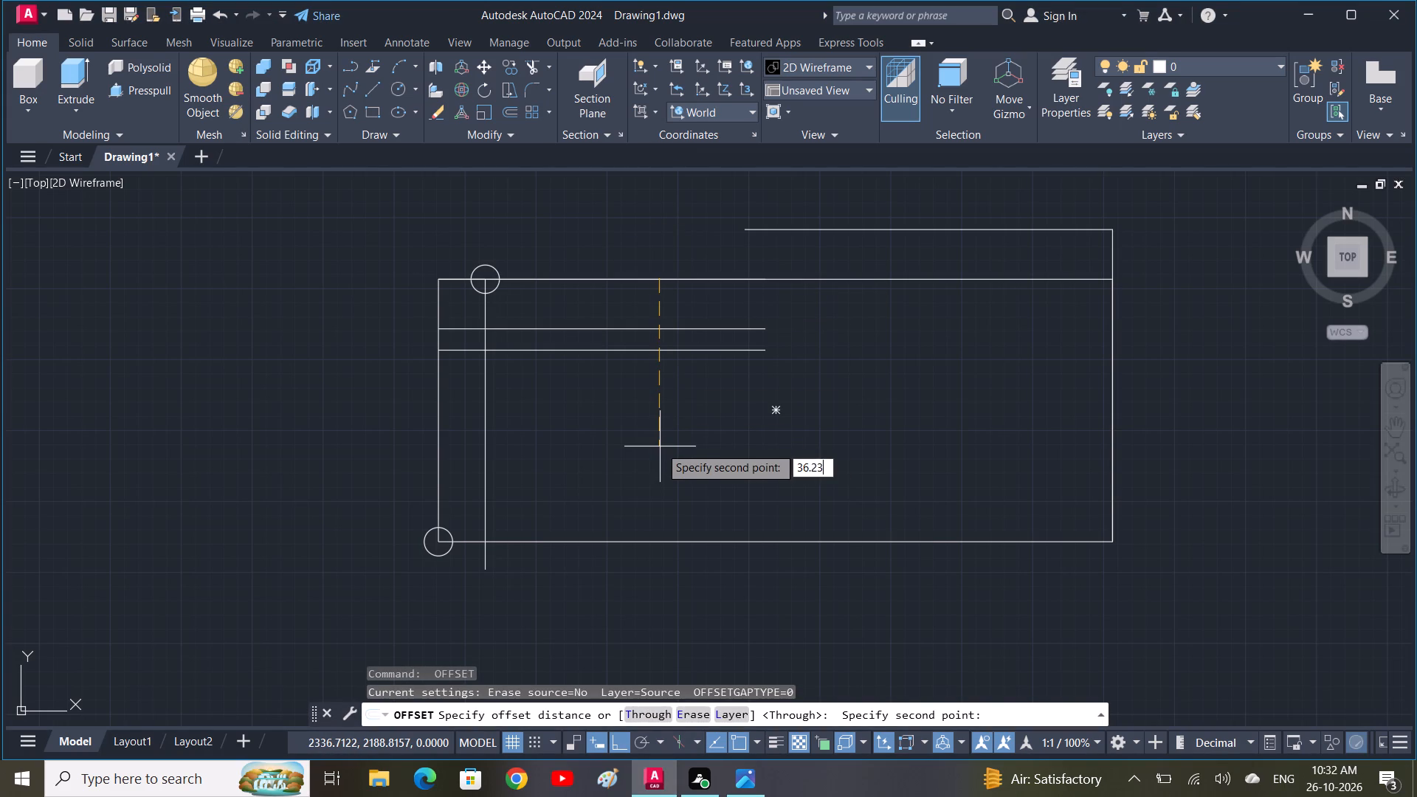
pyautogui.press('space')
pyautogui.click(707, 274)
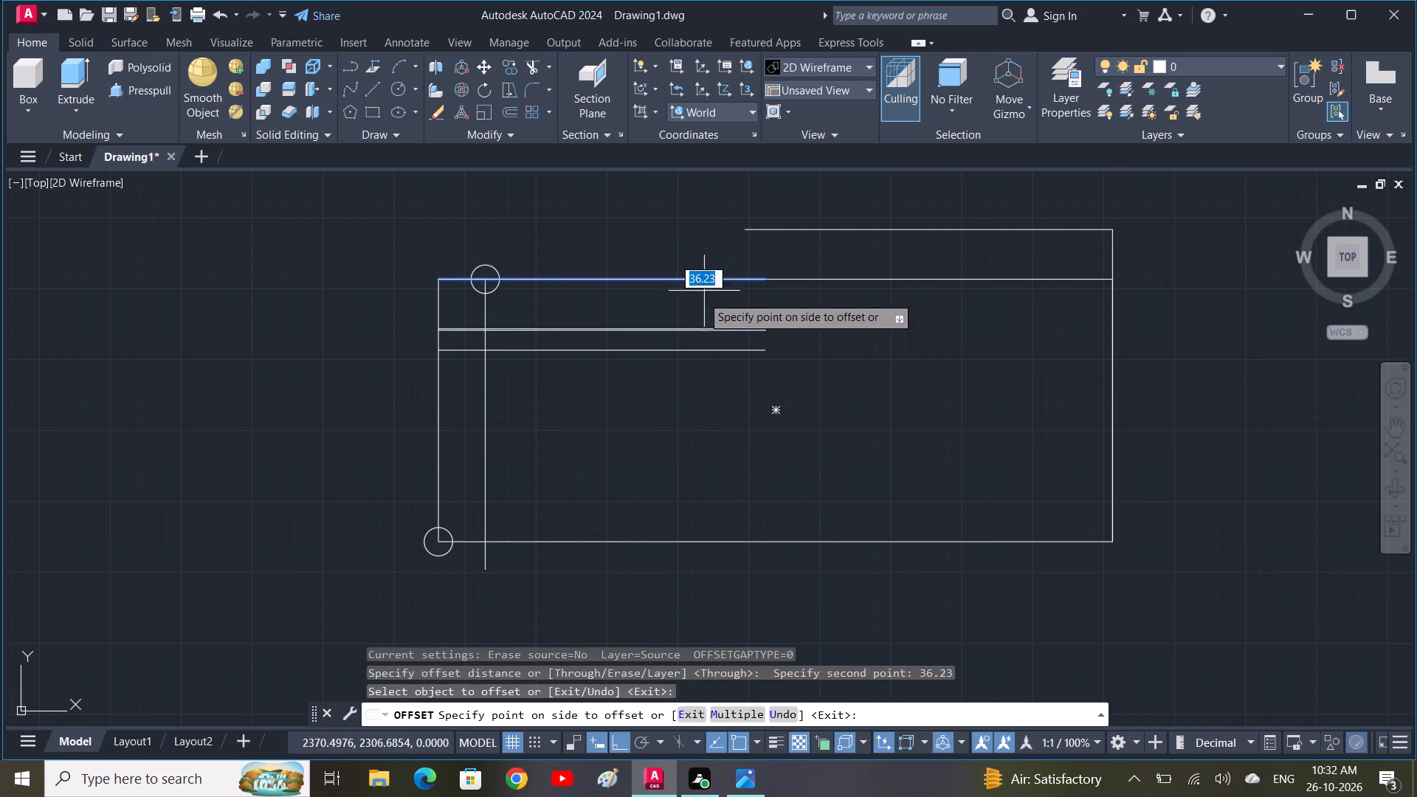
pyautogui.click(680, 409)
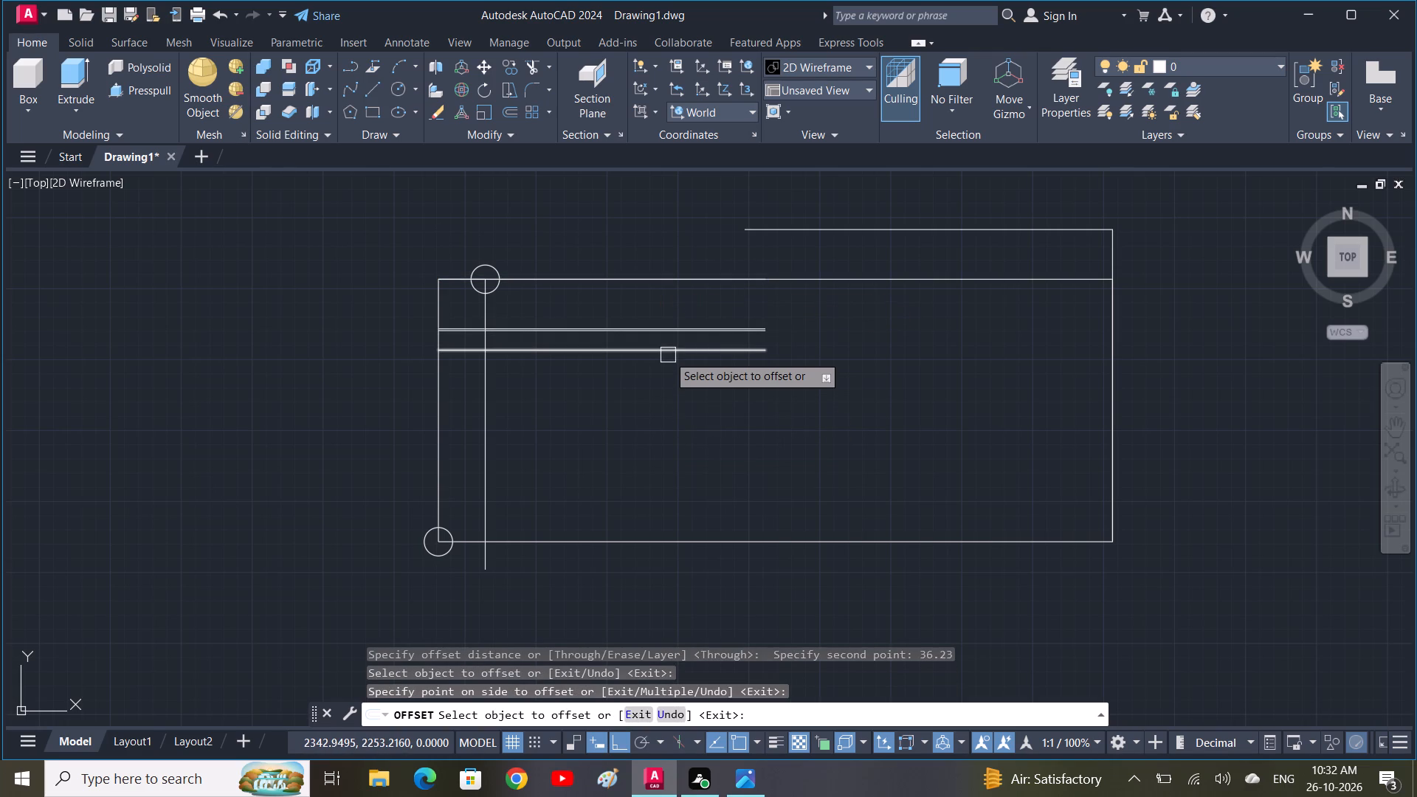
# End the Offset command and erase the line offset 35 below the top edge, keeping the 36.23 offset.
pyautogui.press('Escape')
pyautogui.scroll(2, 673, 346)
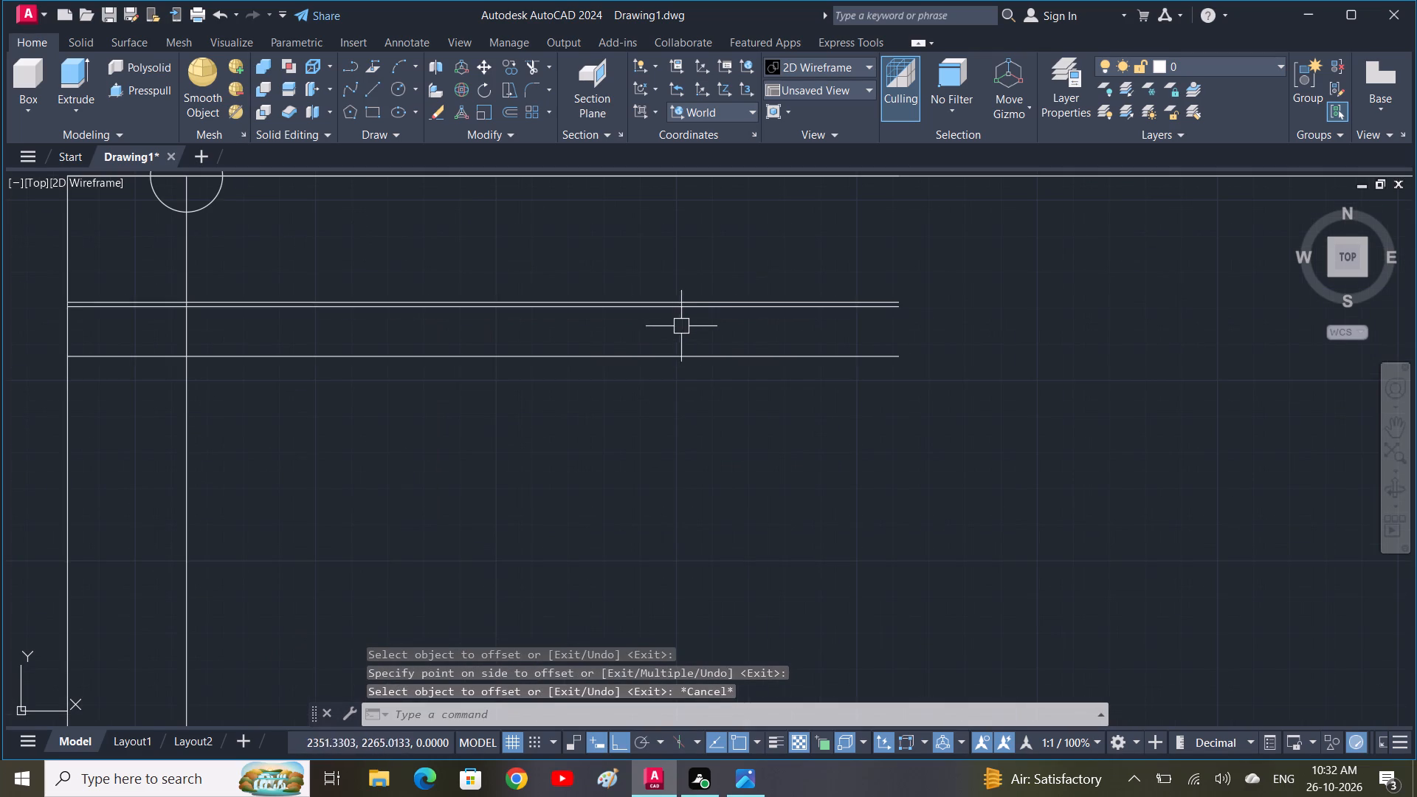
pyautogui.click(693, 296)
pyautogui.press('Delete')
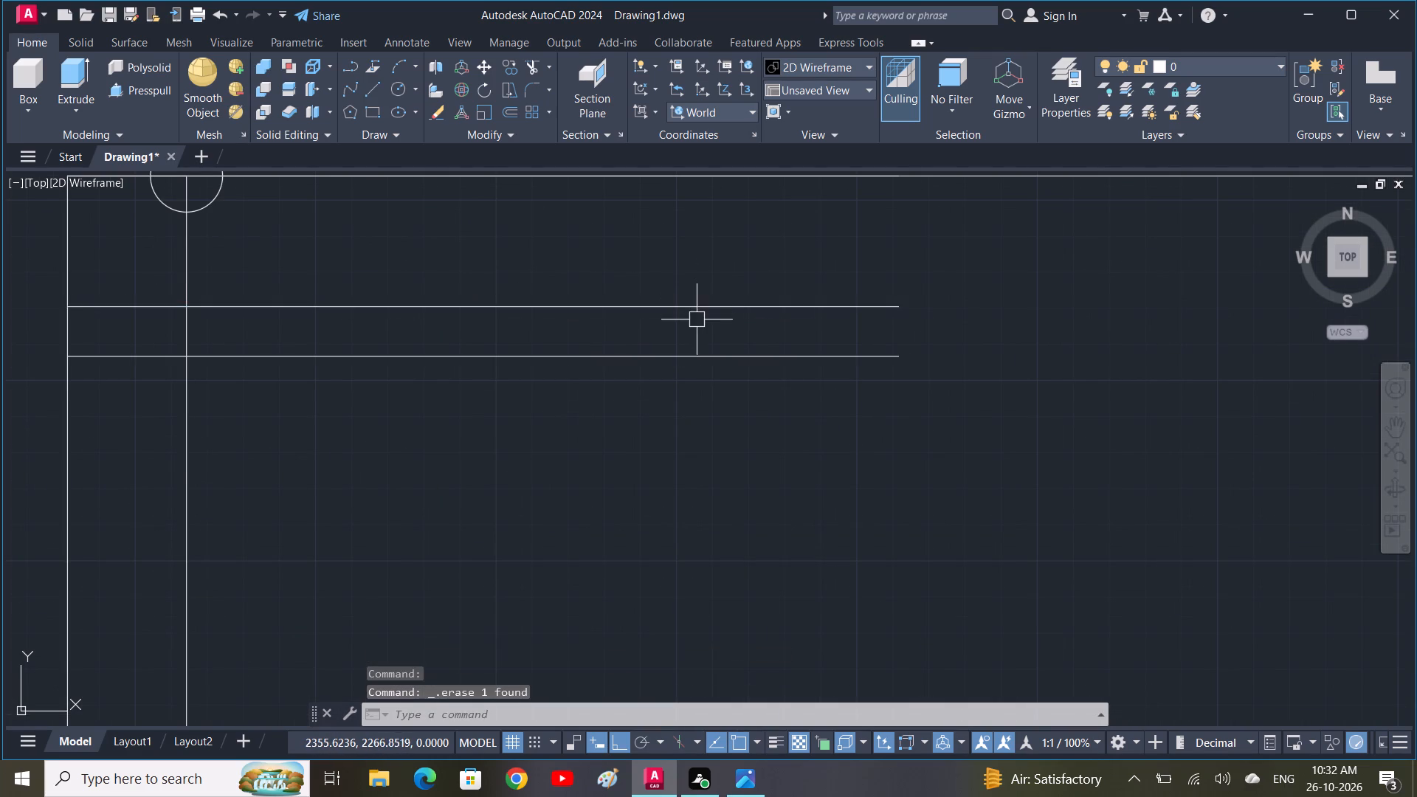
# Check the reference image in Photos, and in AutoCAD copy the lower-left corner circle 135 up to the left end of the 50-offset line.
pyautogui.scroll(-2, 697, 322)
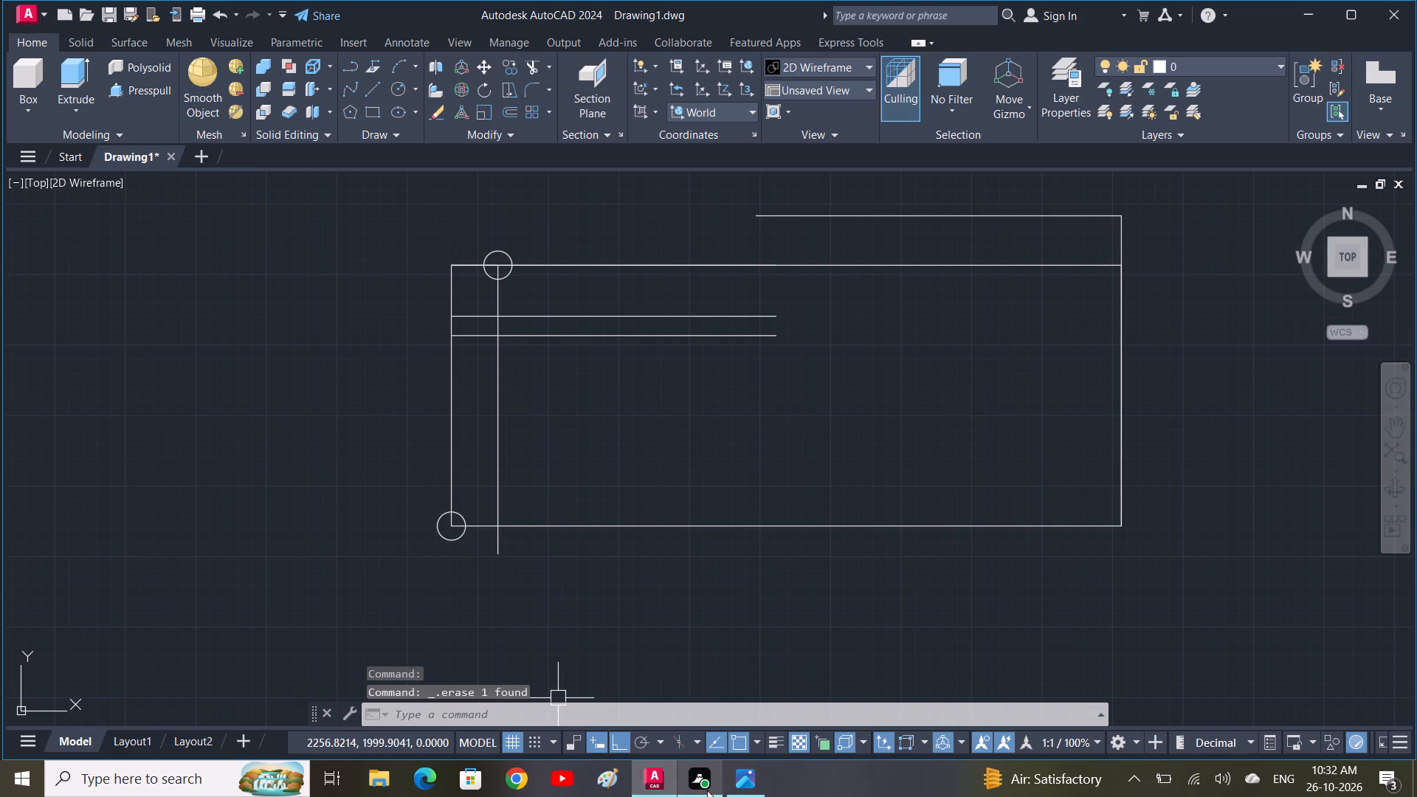
pyautogui.click(752, 781)
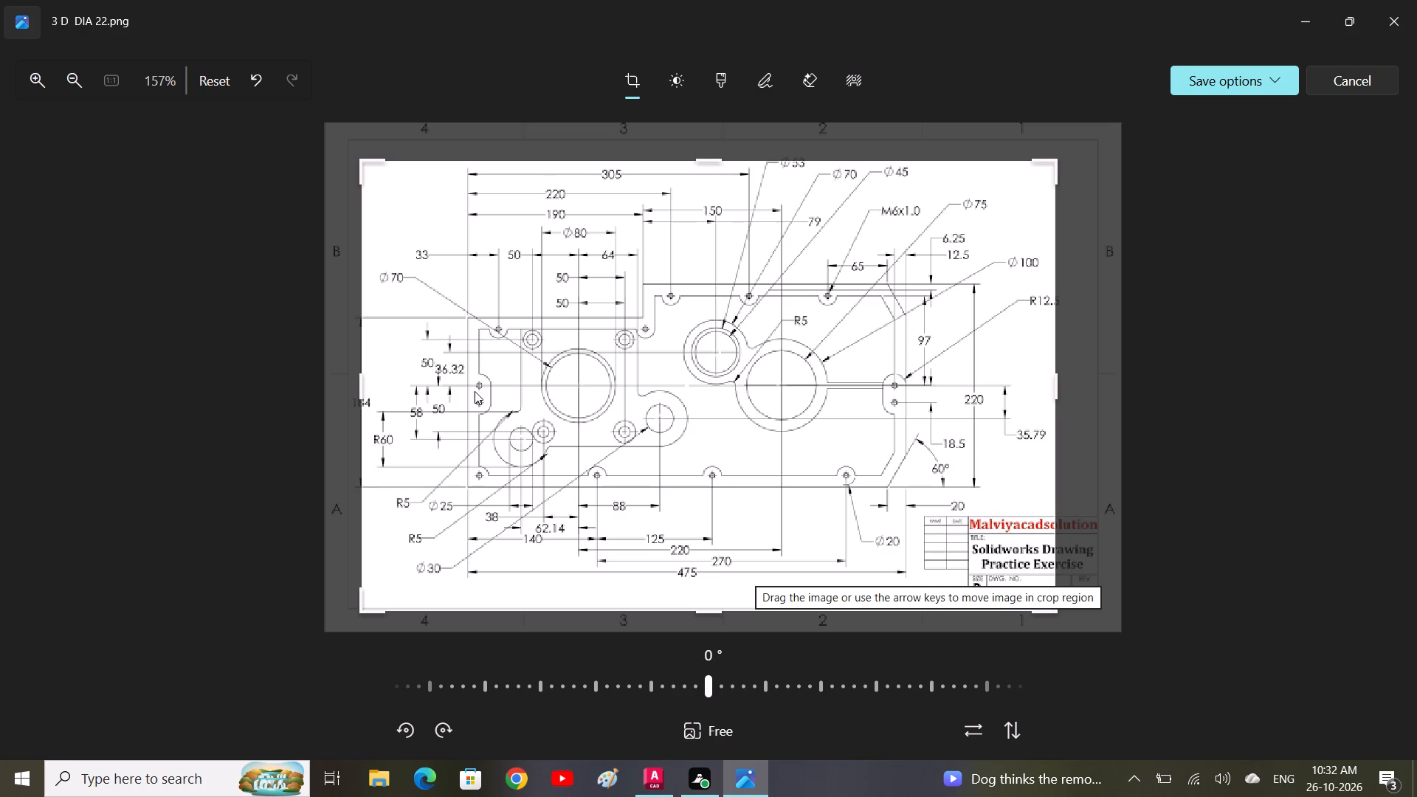
pyautogui.scroll(1, 474, 388)
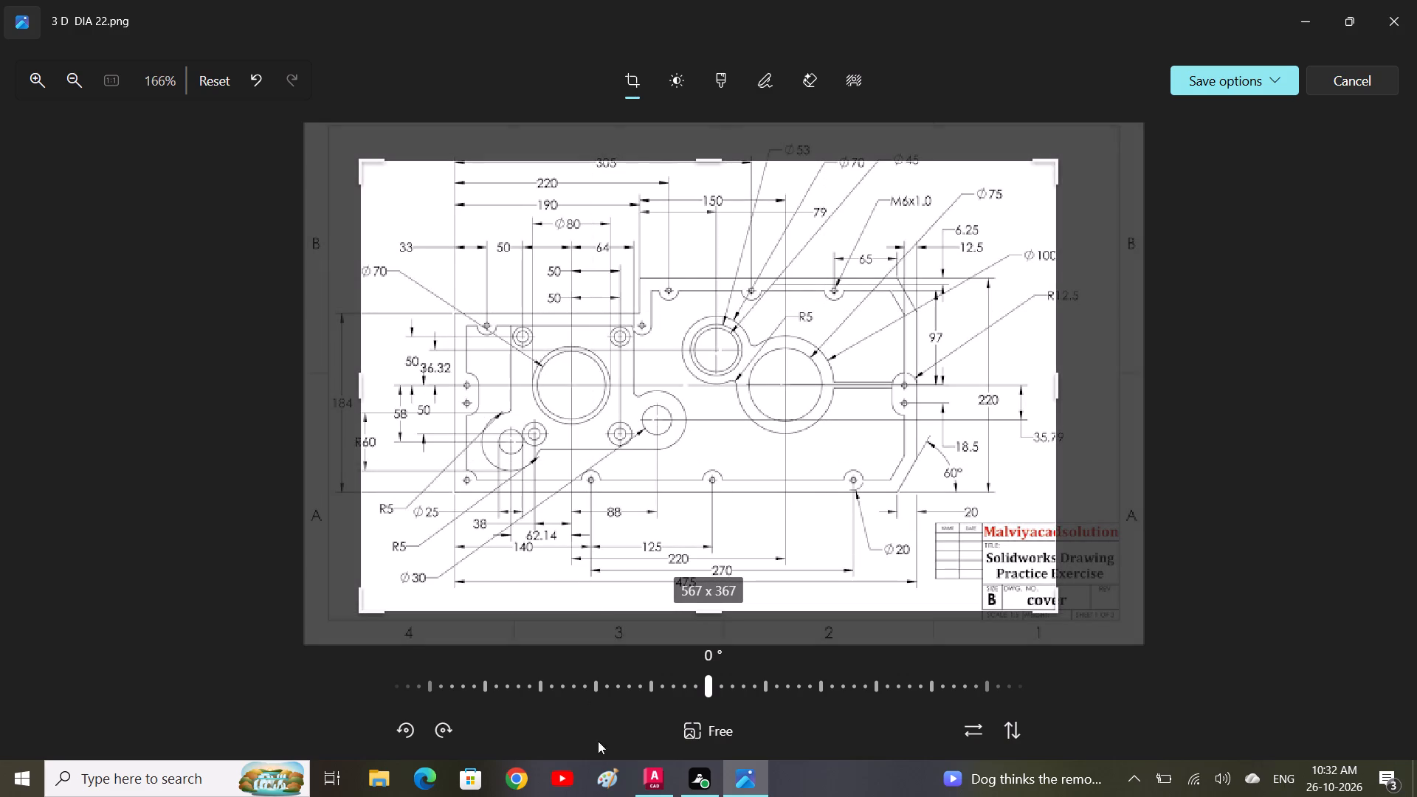
pyautogui.click(663, 776)
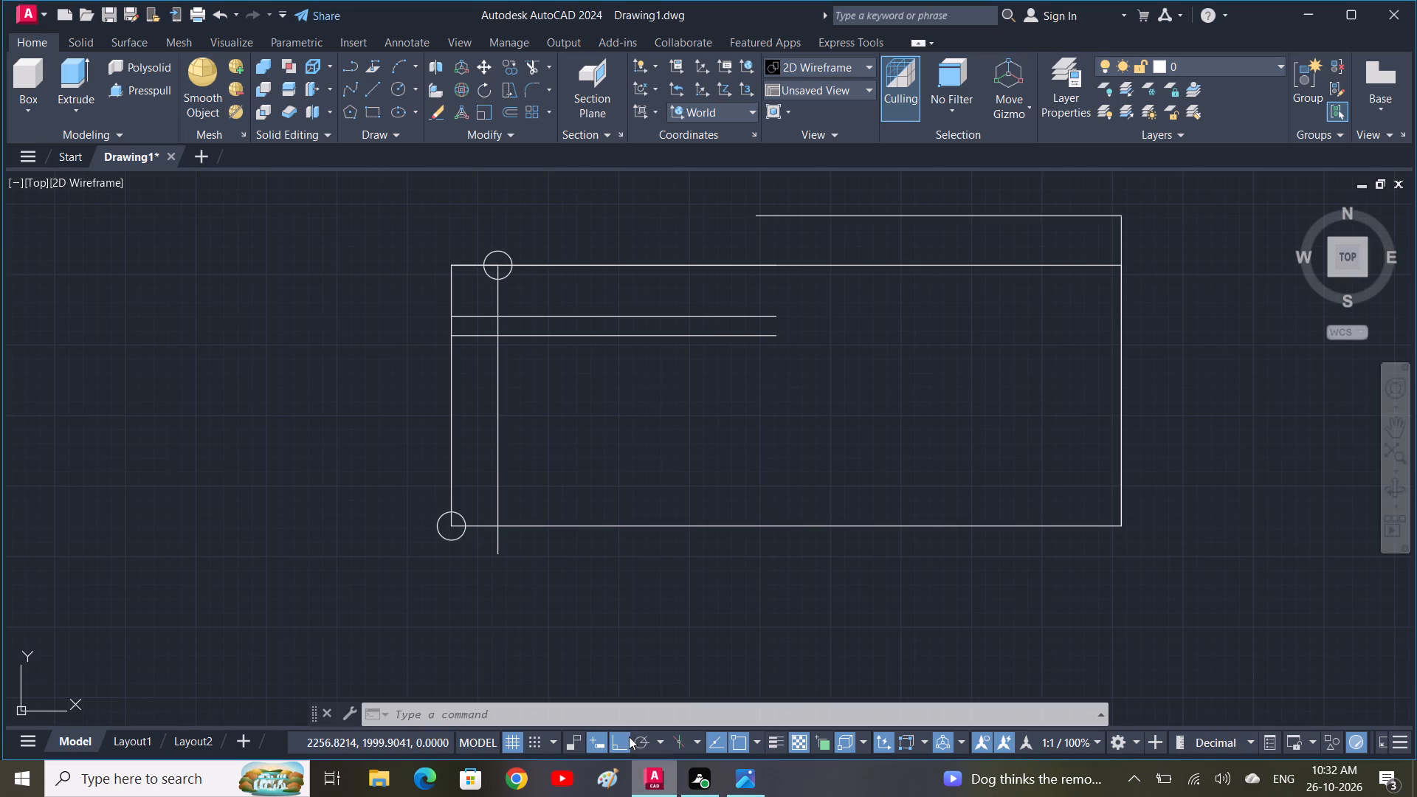
pyautogui.click(641, 782)
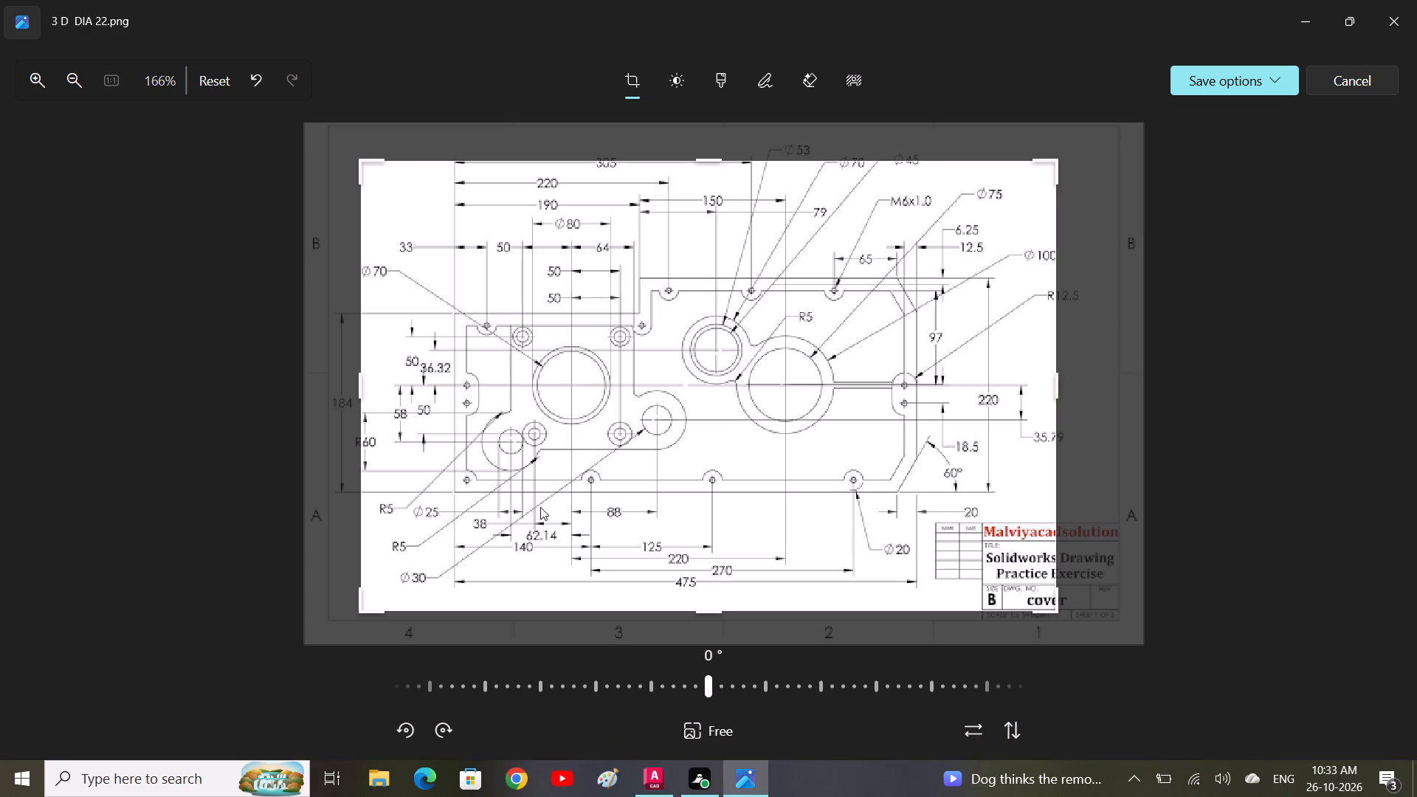
pyautogui.click(658, 786)
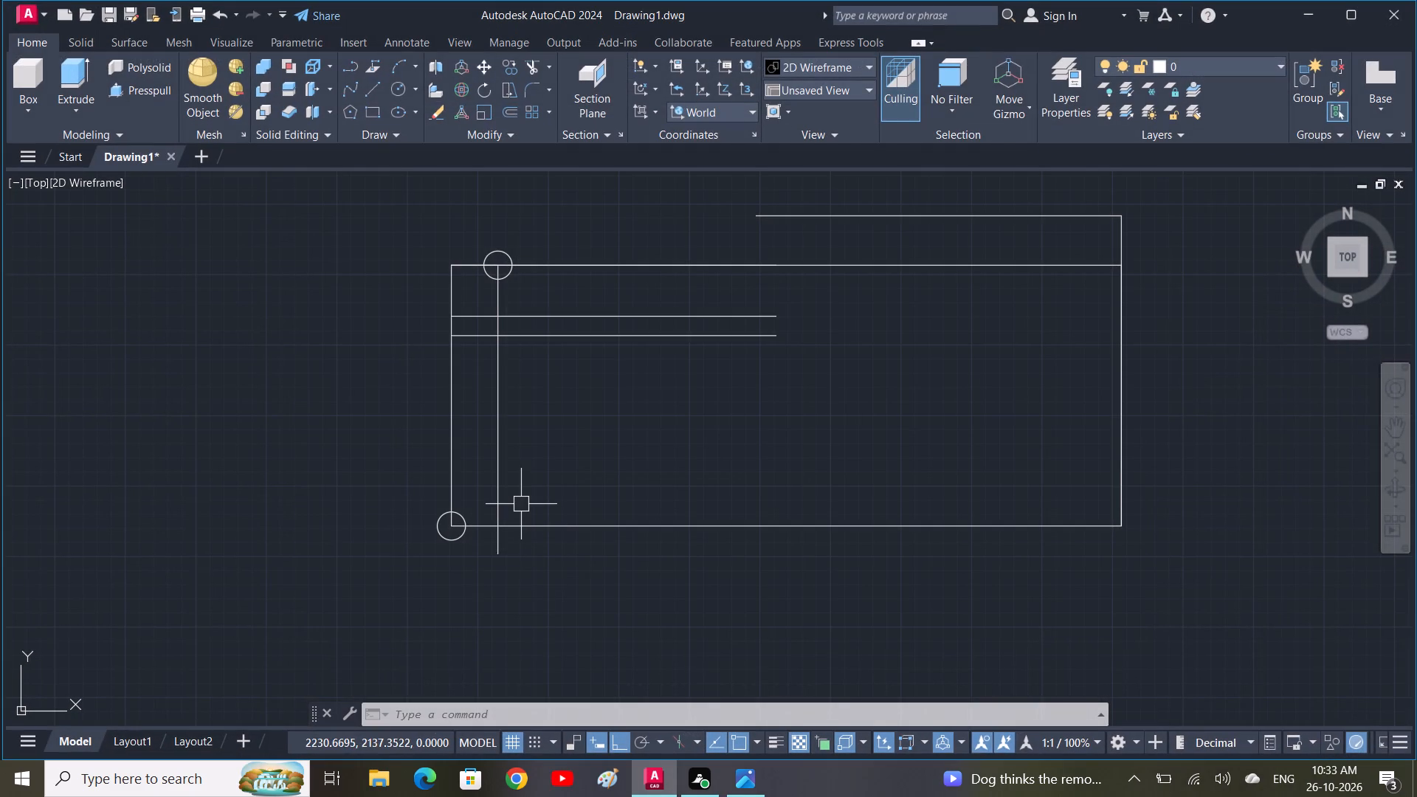
pyautogui.click(463, 508)
pyautogui.press('c')
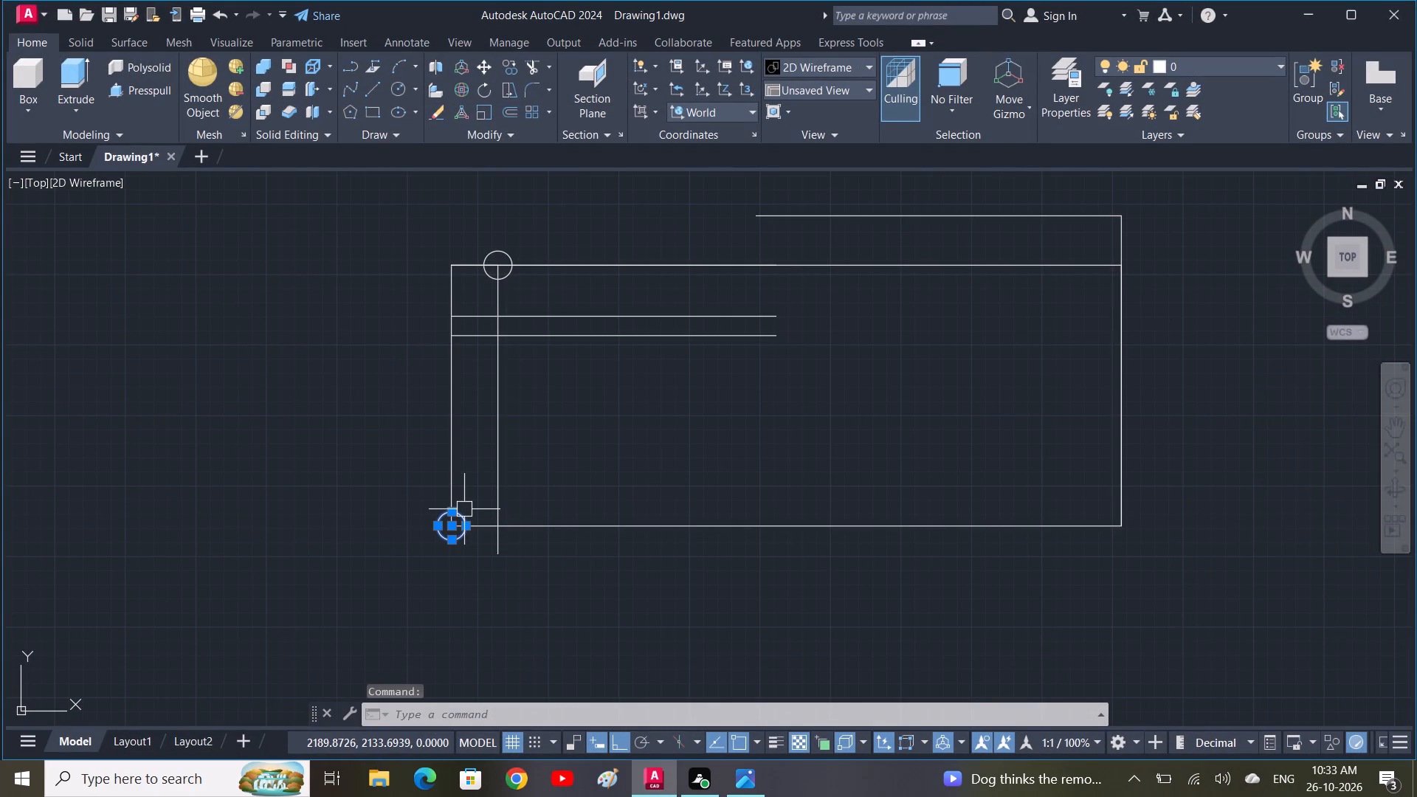
pyautogui.press('o')
pyautogui.press('space')
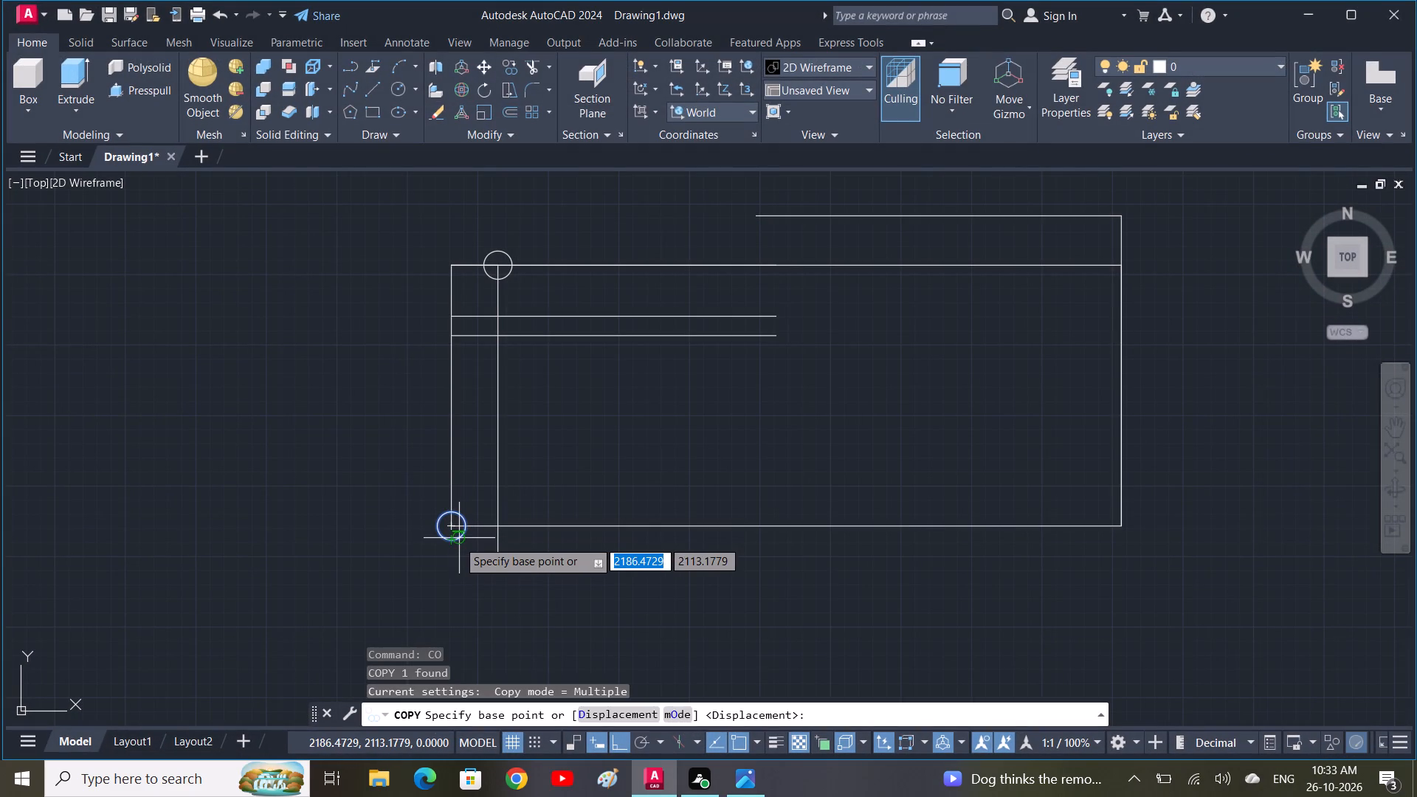
pyautogui.click(456, 522)
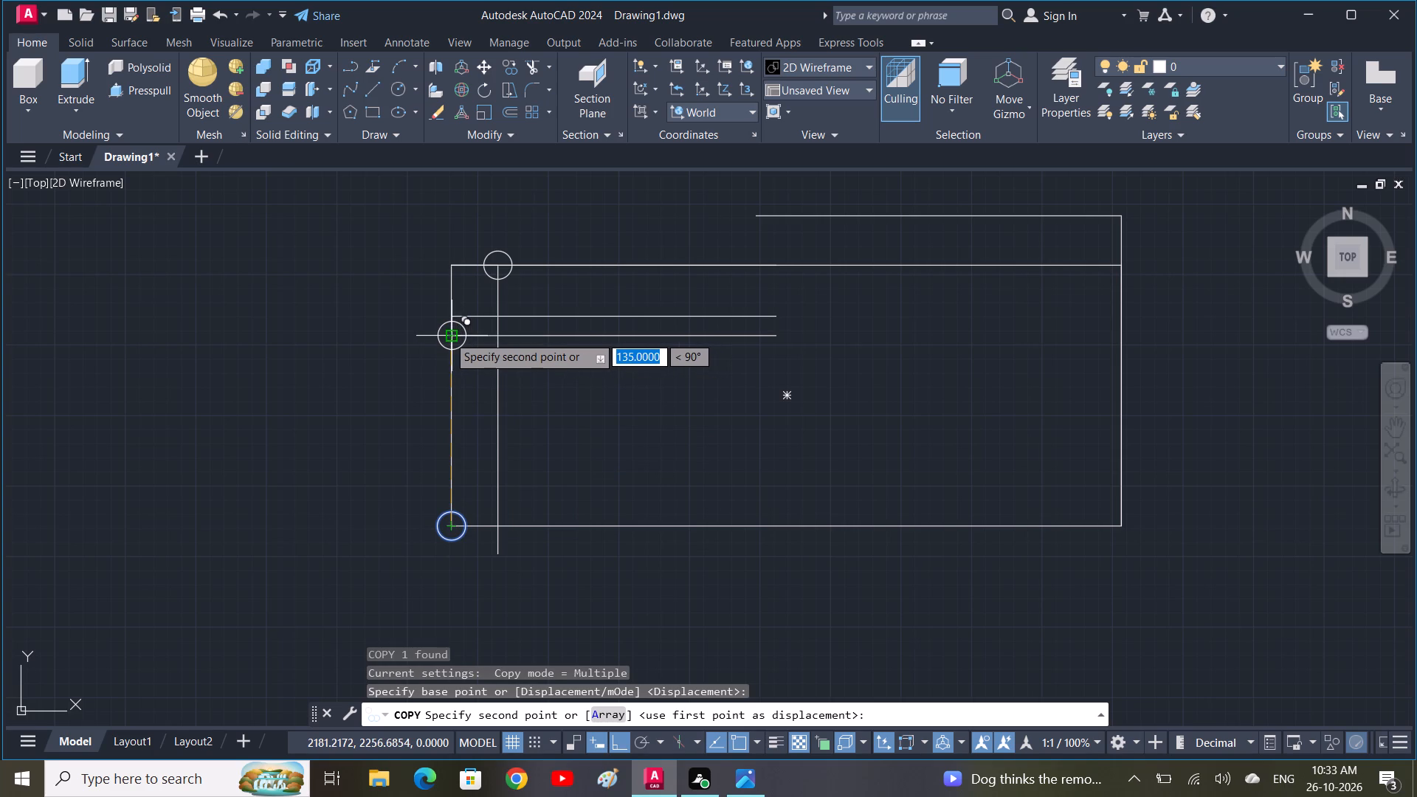
pyautogui.click(448, 336)
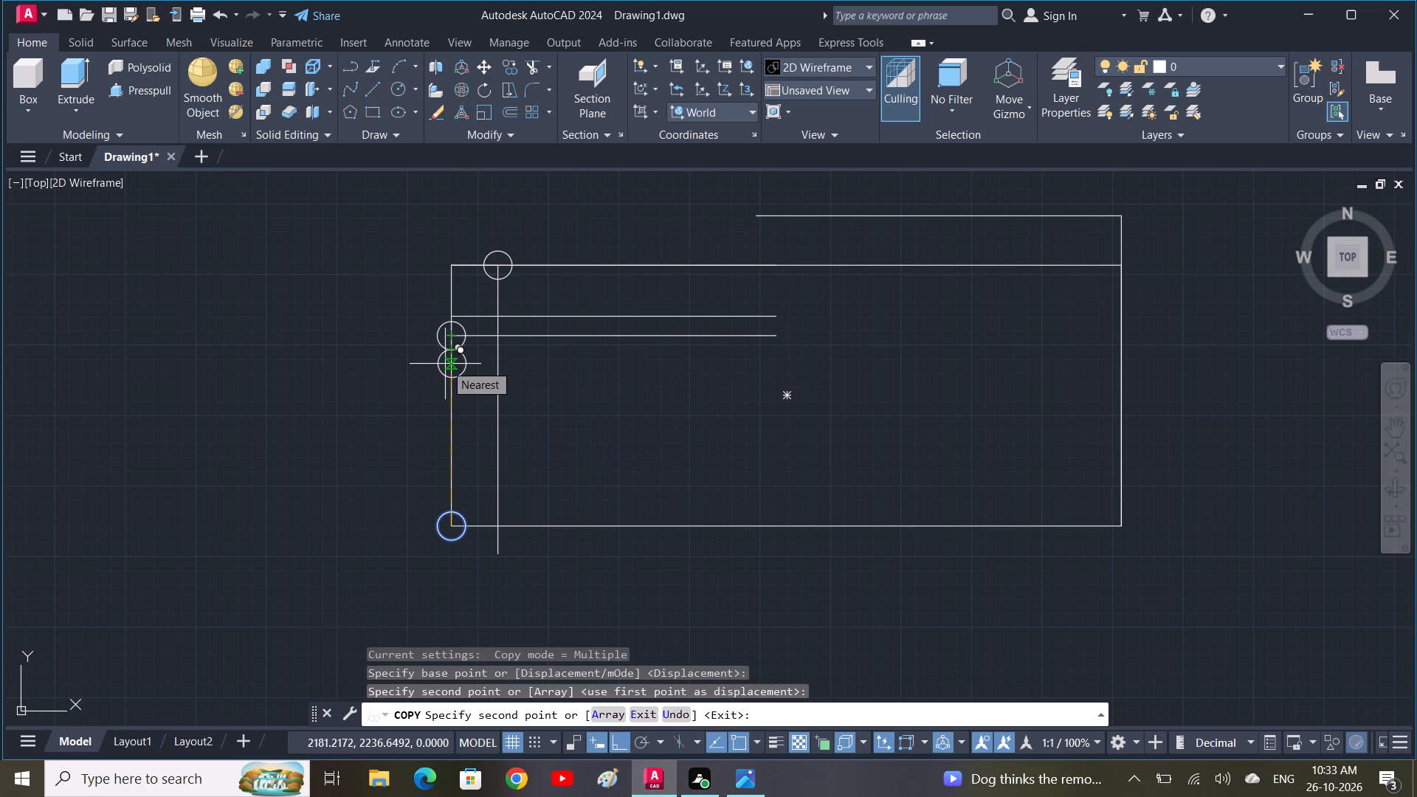
pyautogui.press('Escape')
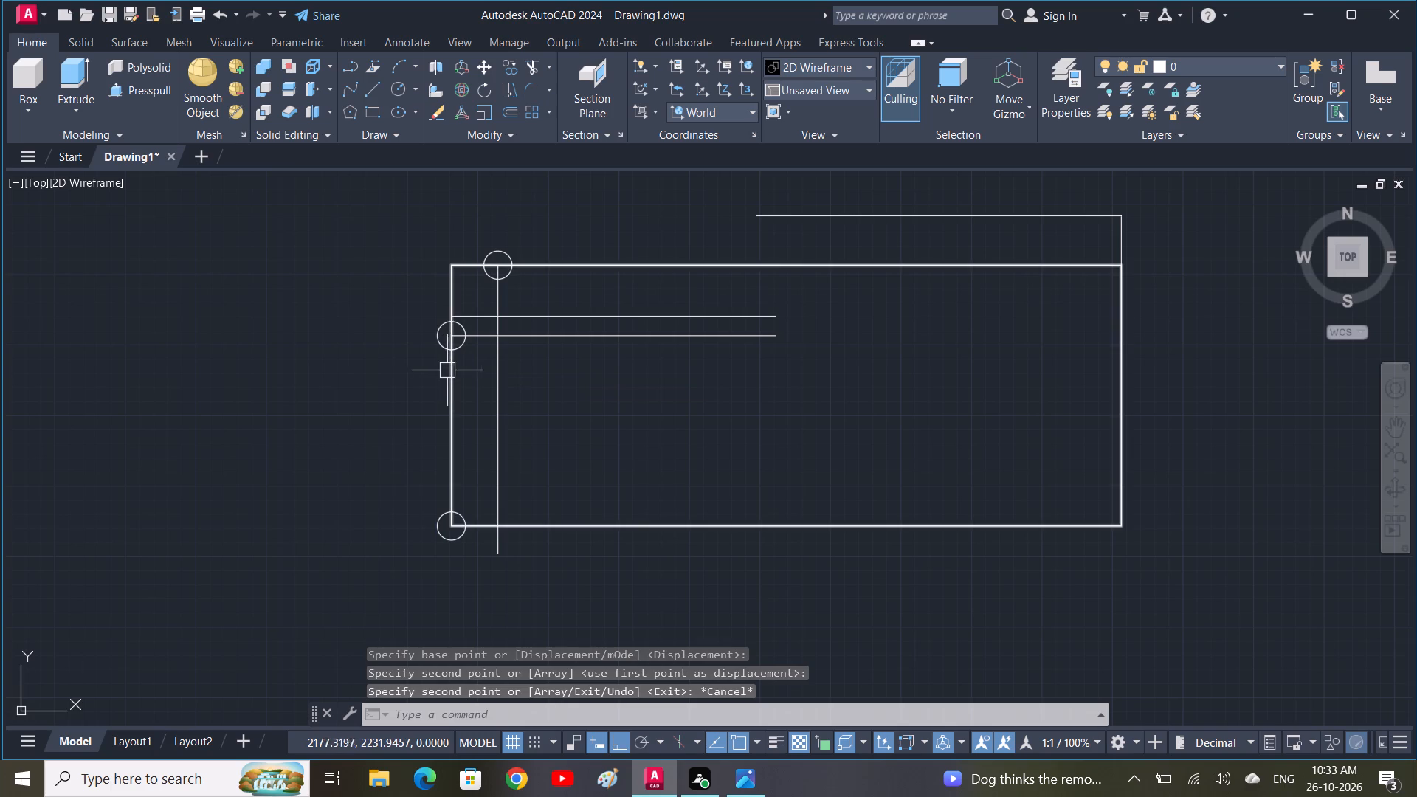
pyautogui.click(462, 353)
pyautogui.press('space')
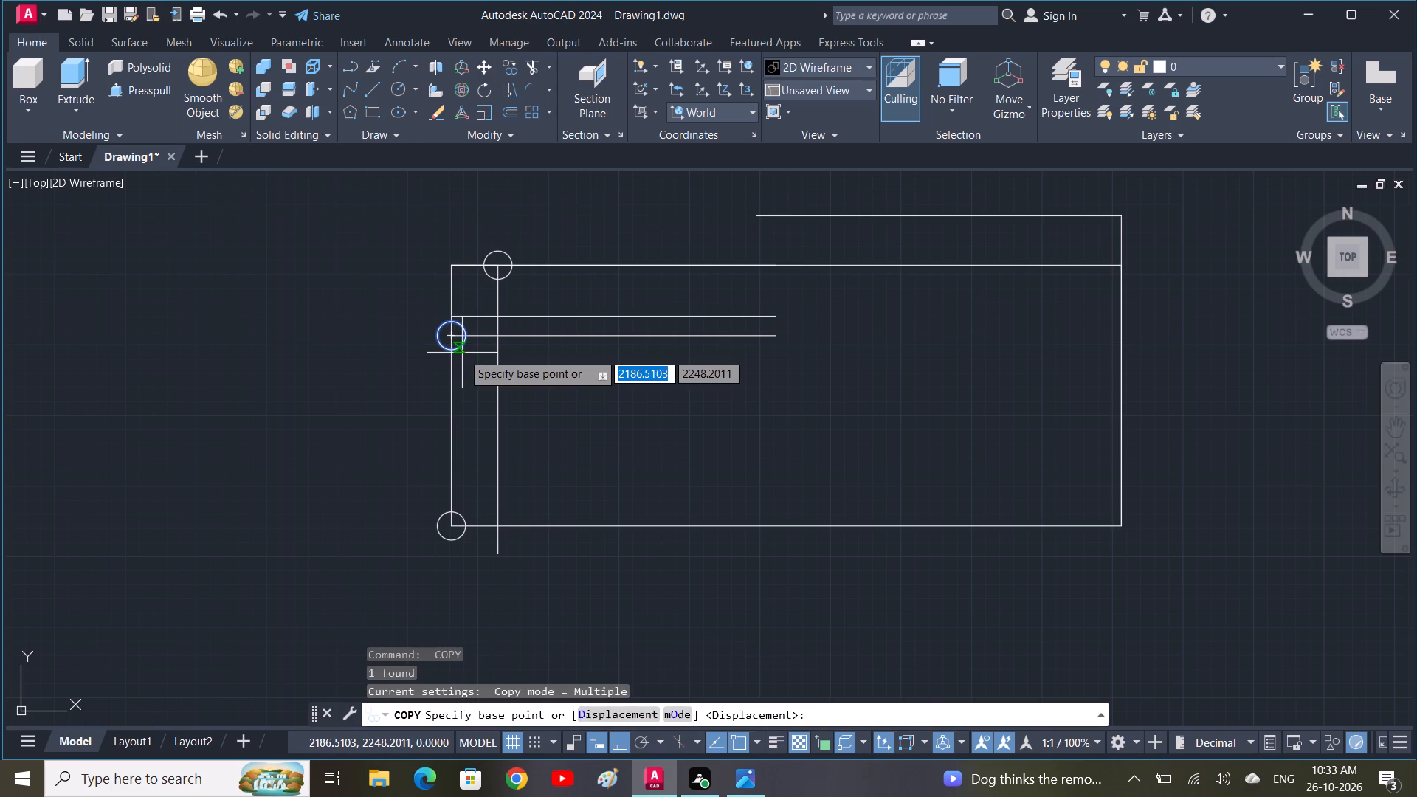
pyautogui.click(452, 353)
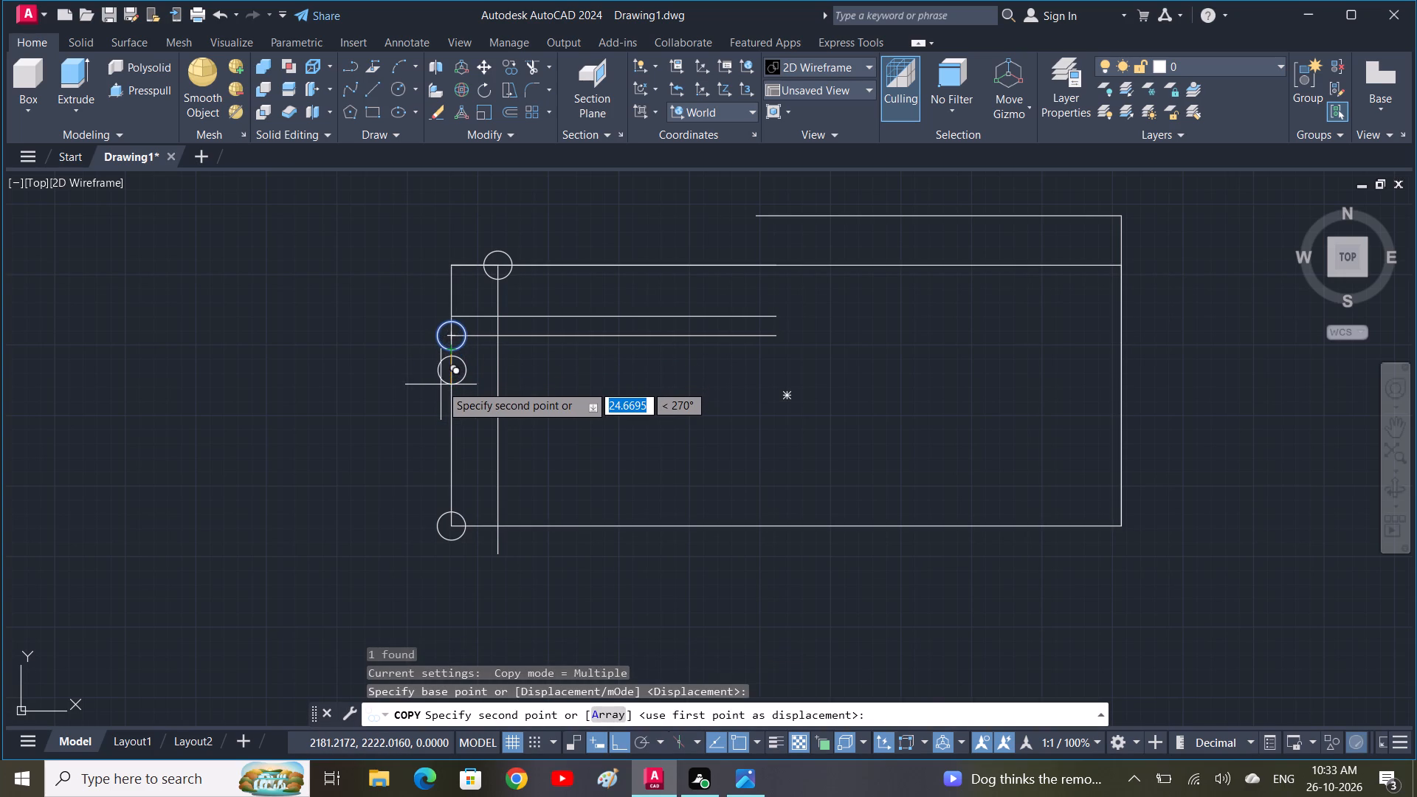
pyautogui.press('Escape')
# Copy the new left-edge circle 20 straight down, from its top quadrant to its bottom quadrant, so the two circles touch.
pyautogui.press('space')
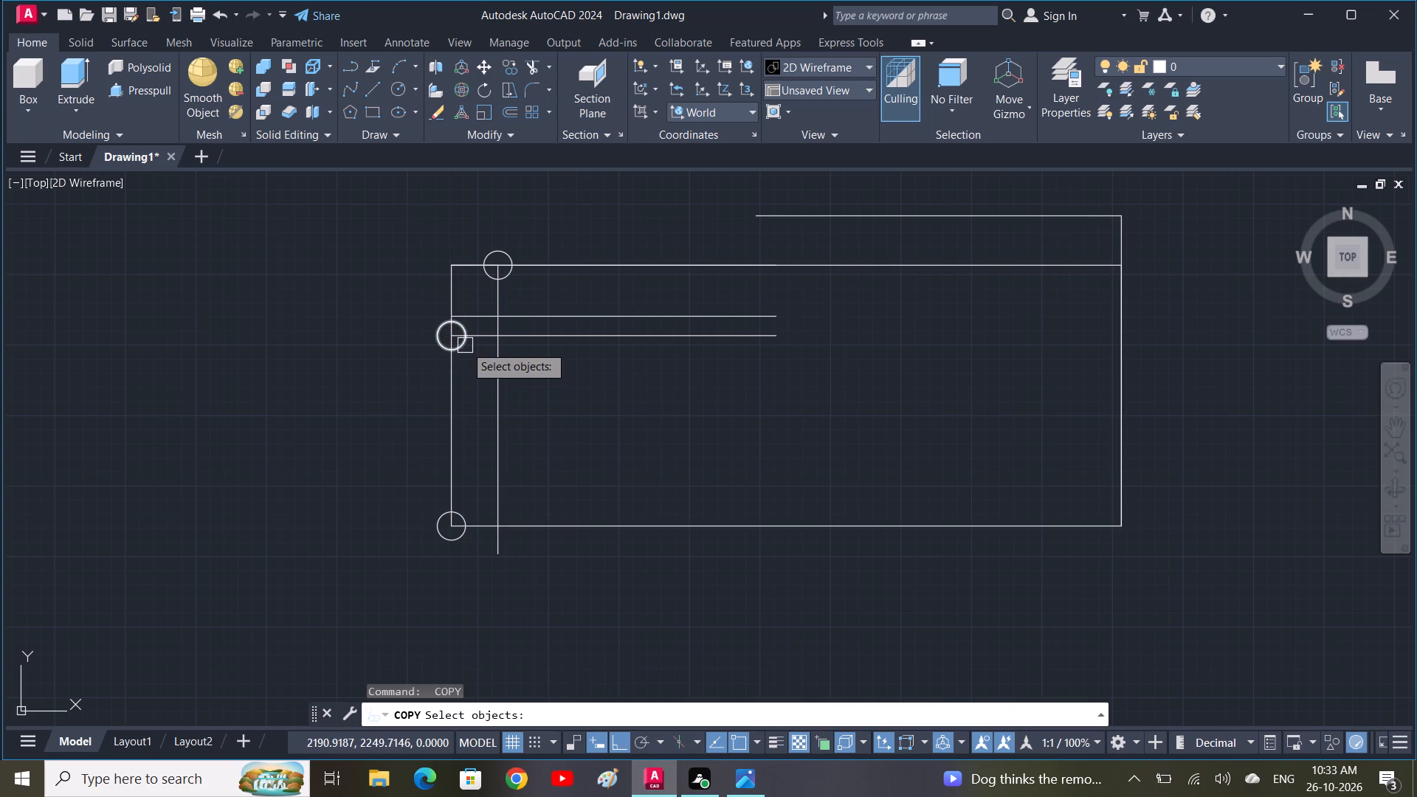
pyautogui.scroll(2, 462, 341)
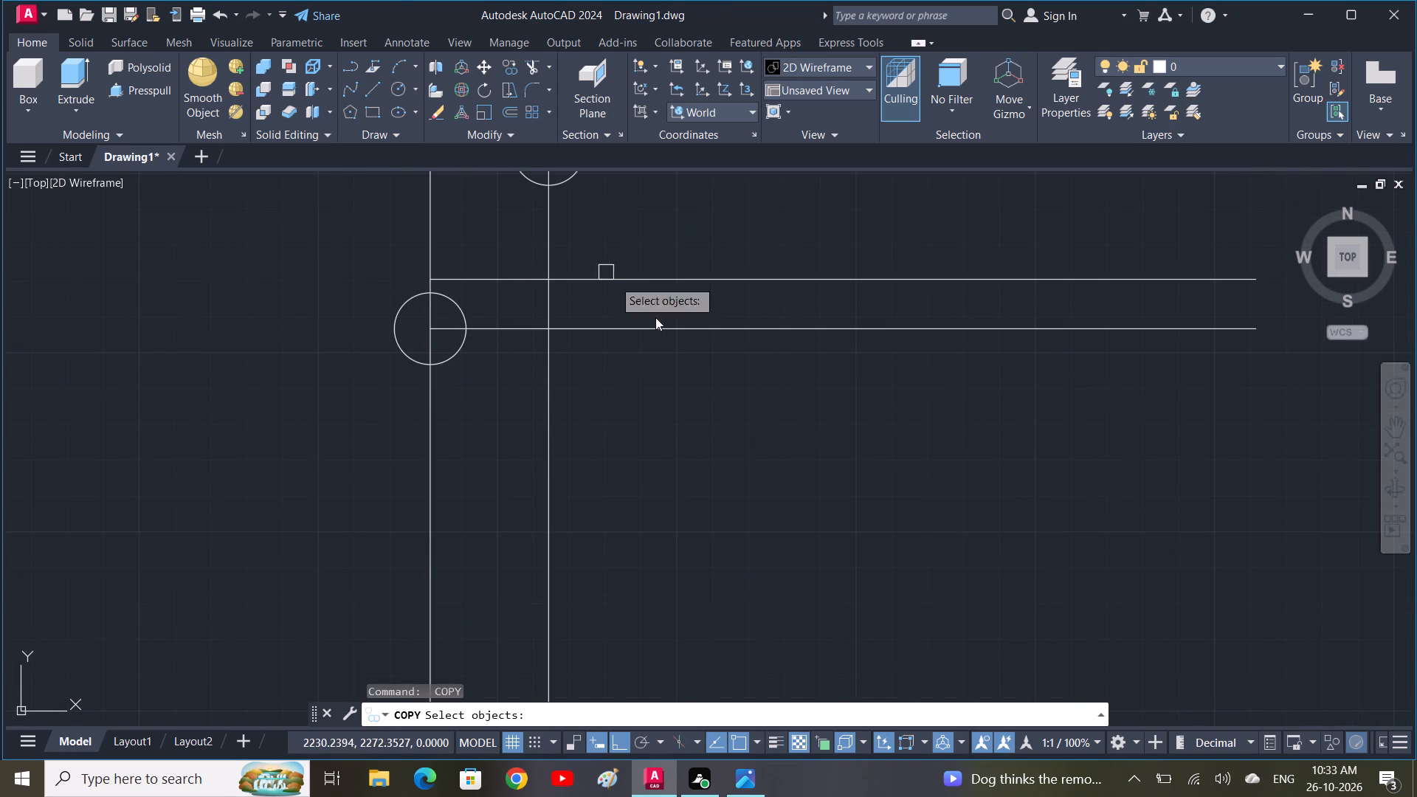
pyautogui.click(455, 347)
pyautogui.press('space')
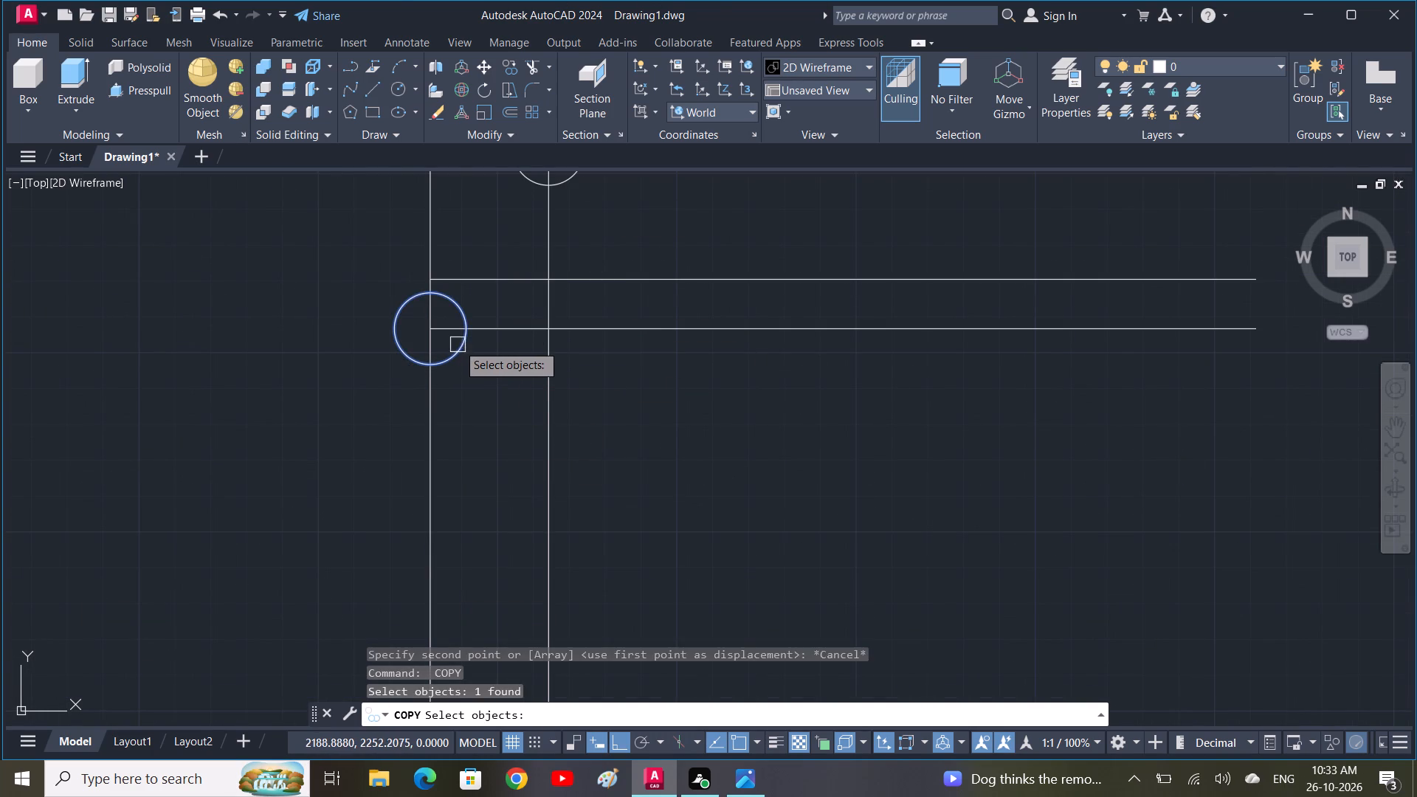
pyautogui.click(428, 294)
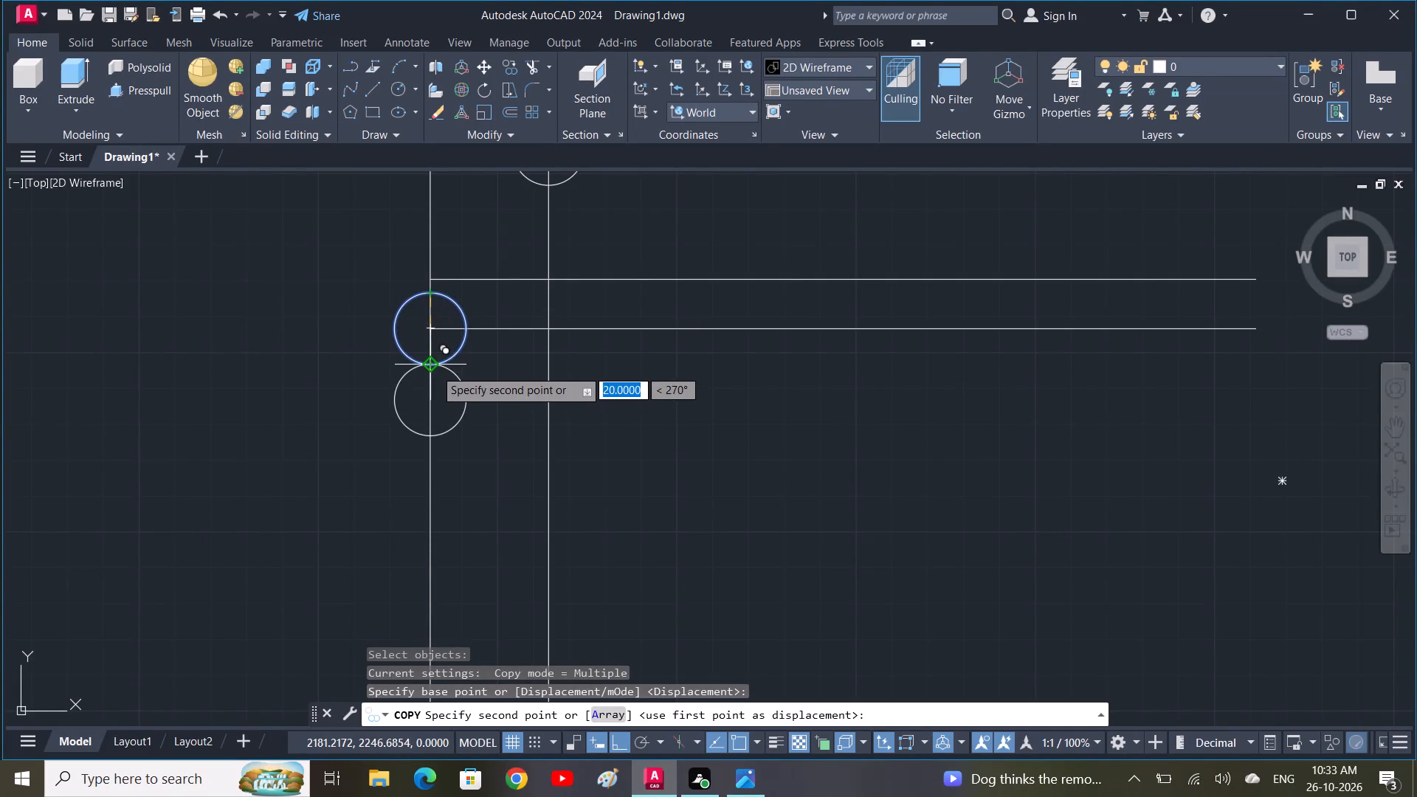
pyautogui.click(435, 369)
pyautogui.press('Escape')
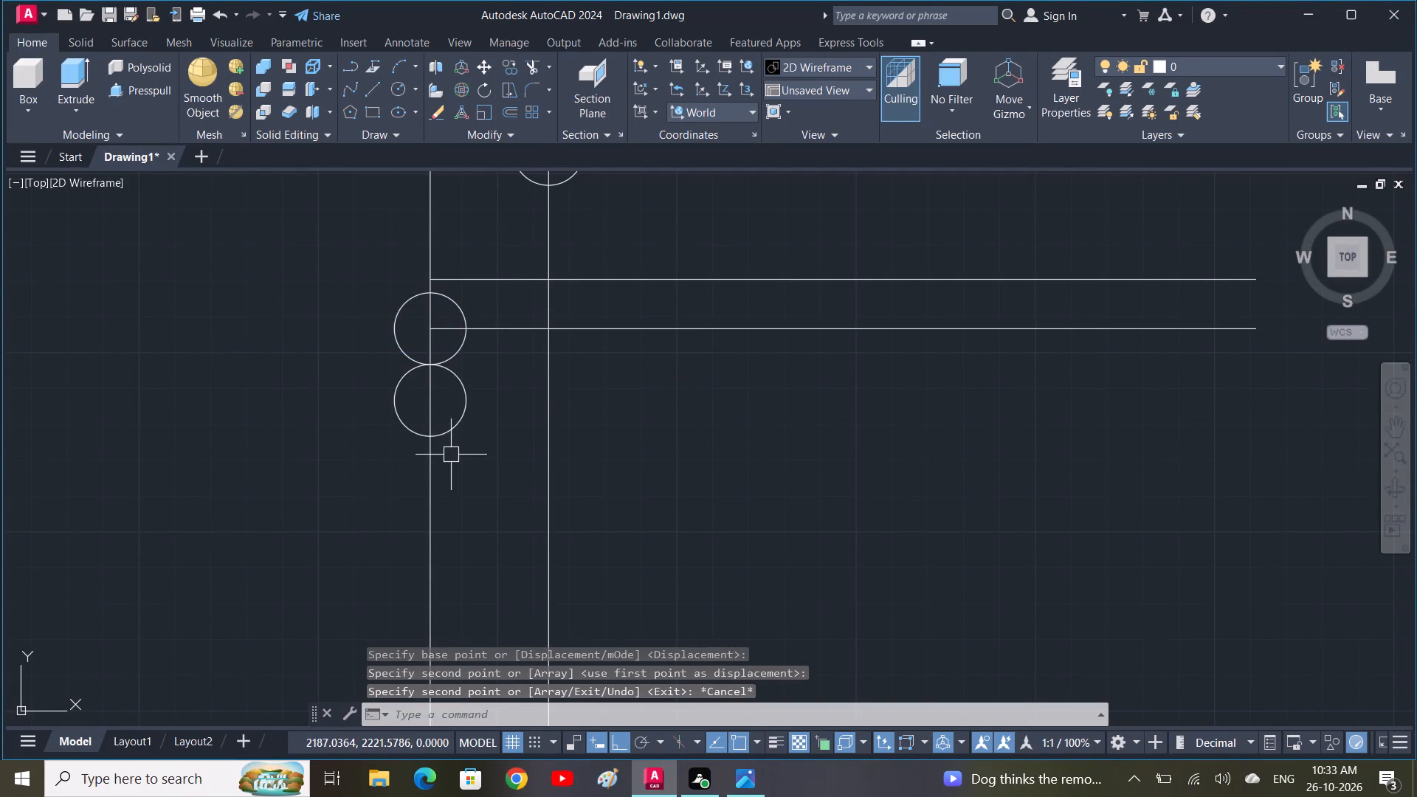
# Trim the outer halves of the two touching left-edge circles and the line segments inside them, leaving inward-facing semicircular arcs.
pyautogui.write('TR')
pyautogui.press('space')
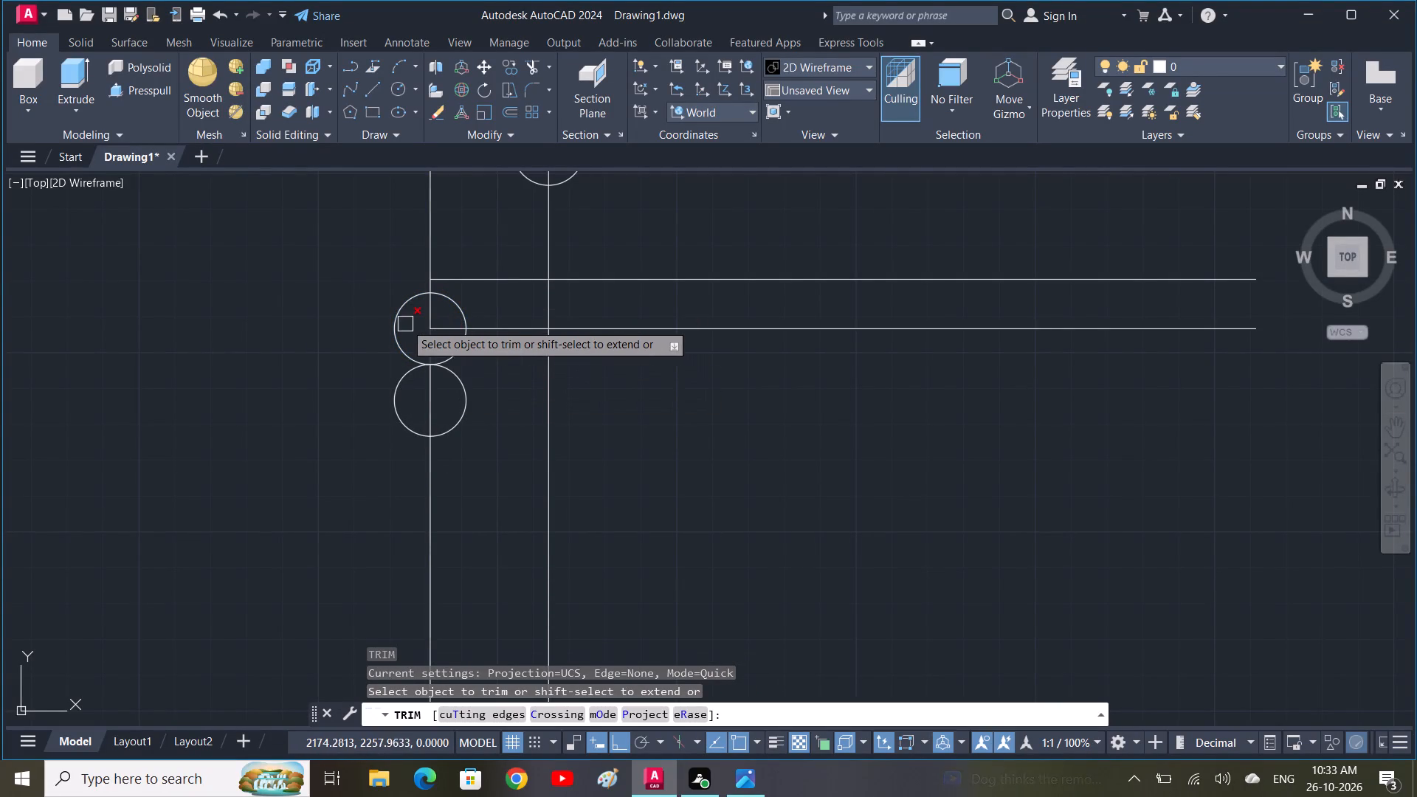
pyautogui.moveTo(396, 306); pyautogui.dragTo(433, 324)
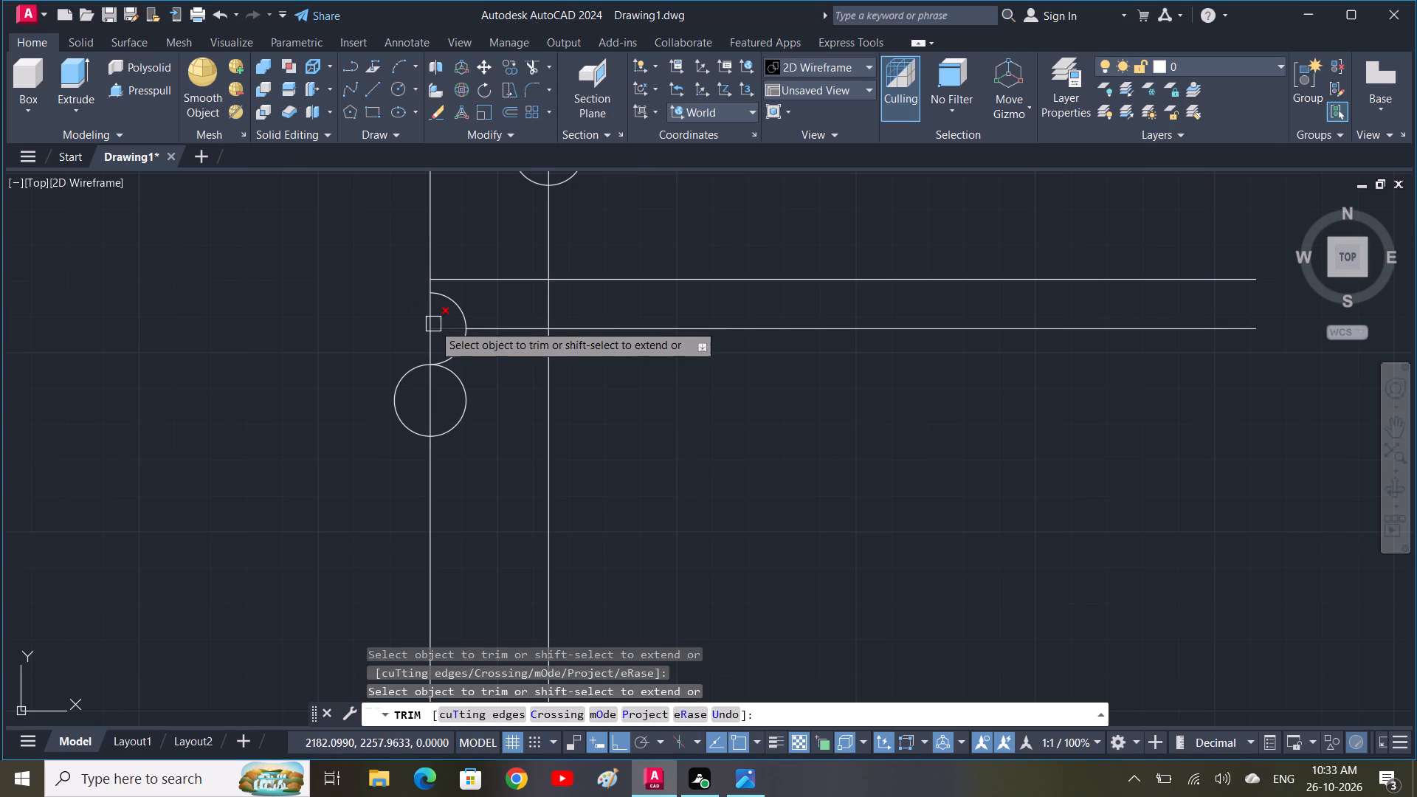
pyautogui.moveTo(433, 324); pyautogui.dragTo(435, 325)
pyautogui.click(435, 325)
pyautogui.click(428, 327)
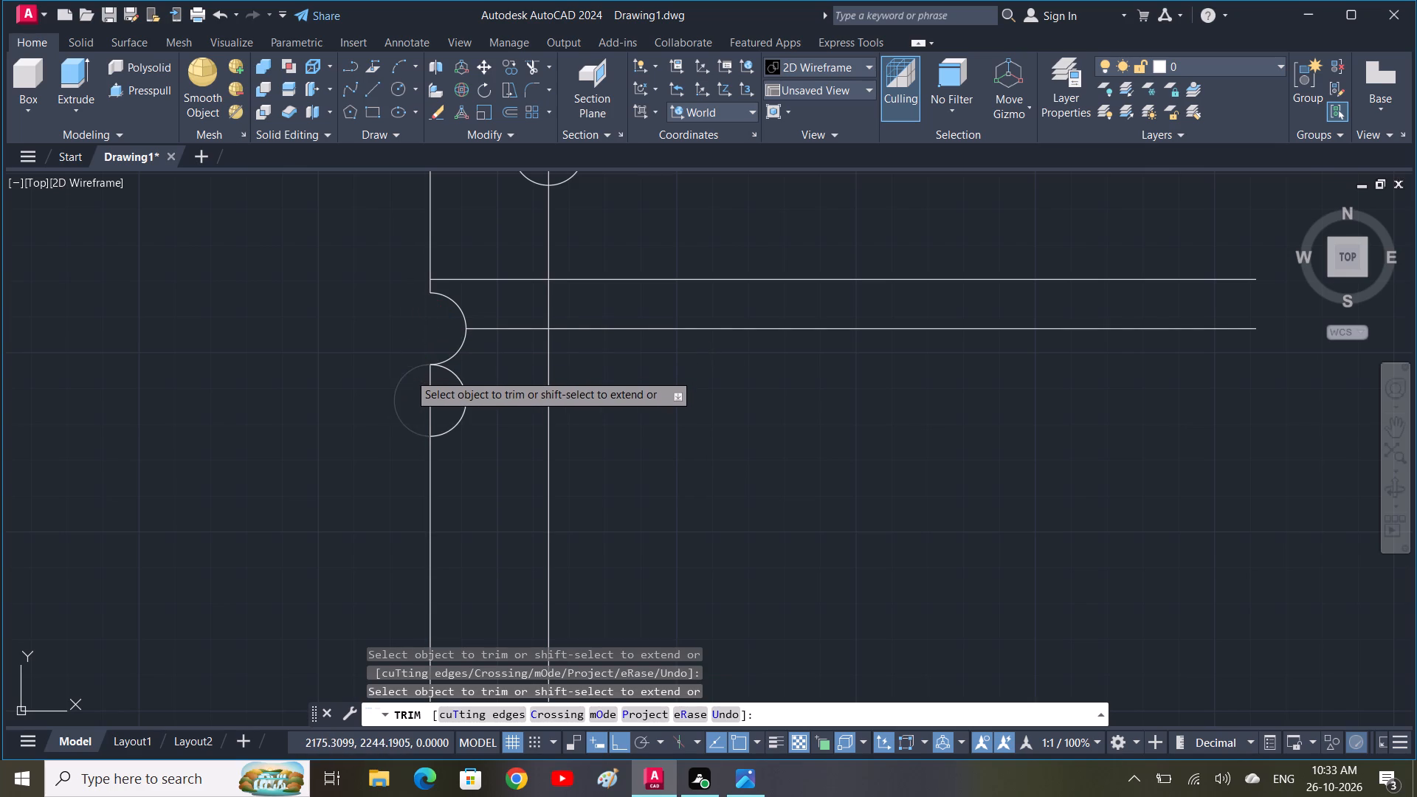
pyautogui.click(409, 373)
pyautogui.click(424, 397)
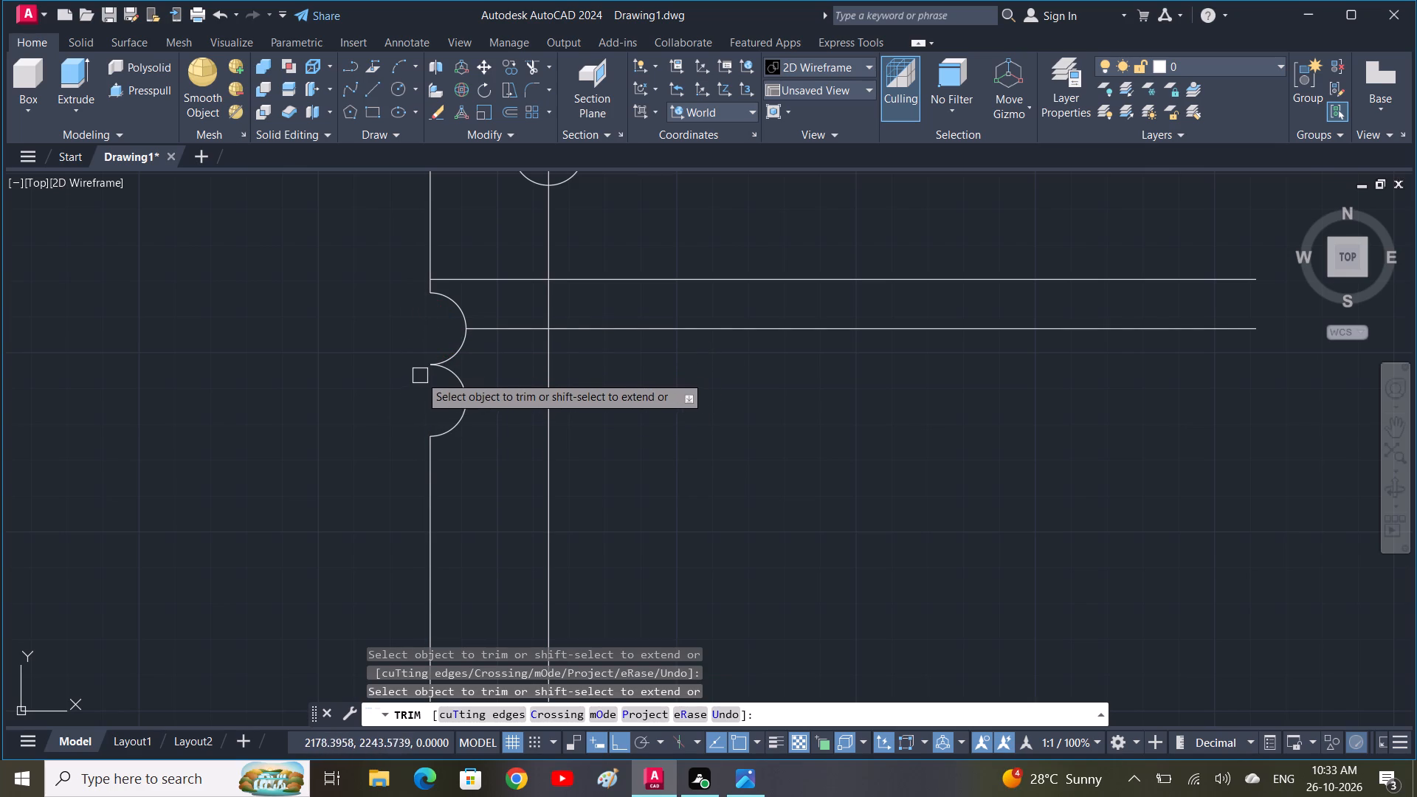
# Trim the upper half of the circle on the top edge and the edge and vertical line segments inside it.
pyautogui.scroll(5, 420, 376)
pyautogui.scroll(1, 482, 317)
pyautogui.scroll(2, 483, 248)
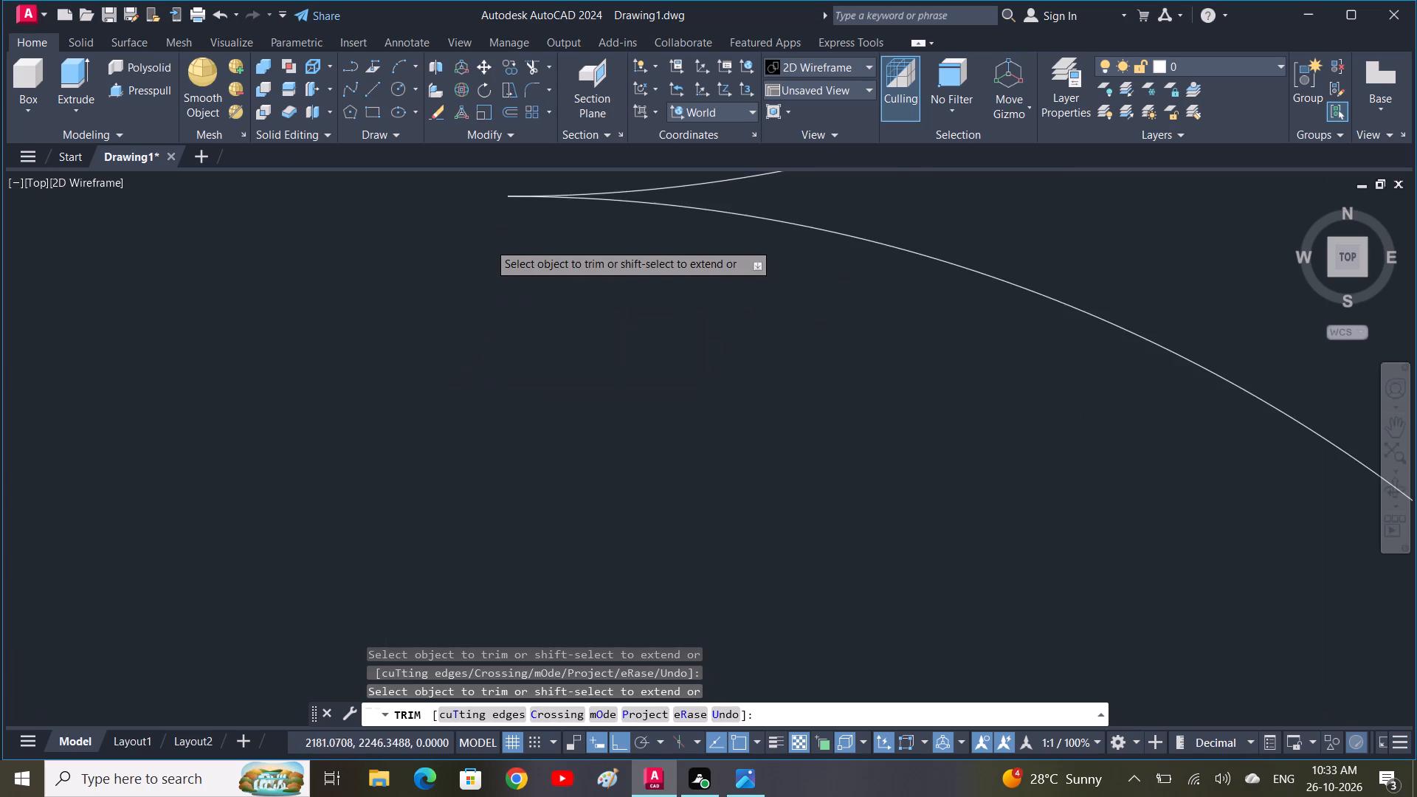
pyautogui.scroll(1, 489, 241)
pyautogui.moveTo(495, 267); pyautogui.dragTo(492, 310, button='middle')
pyautogui.scroll(-8, 492, 314)
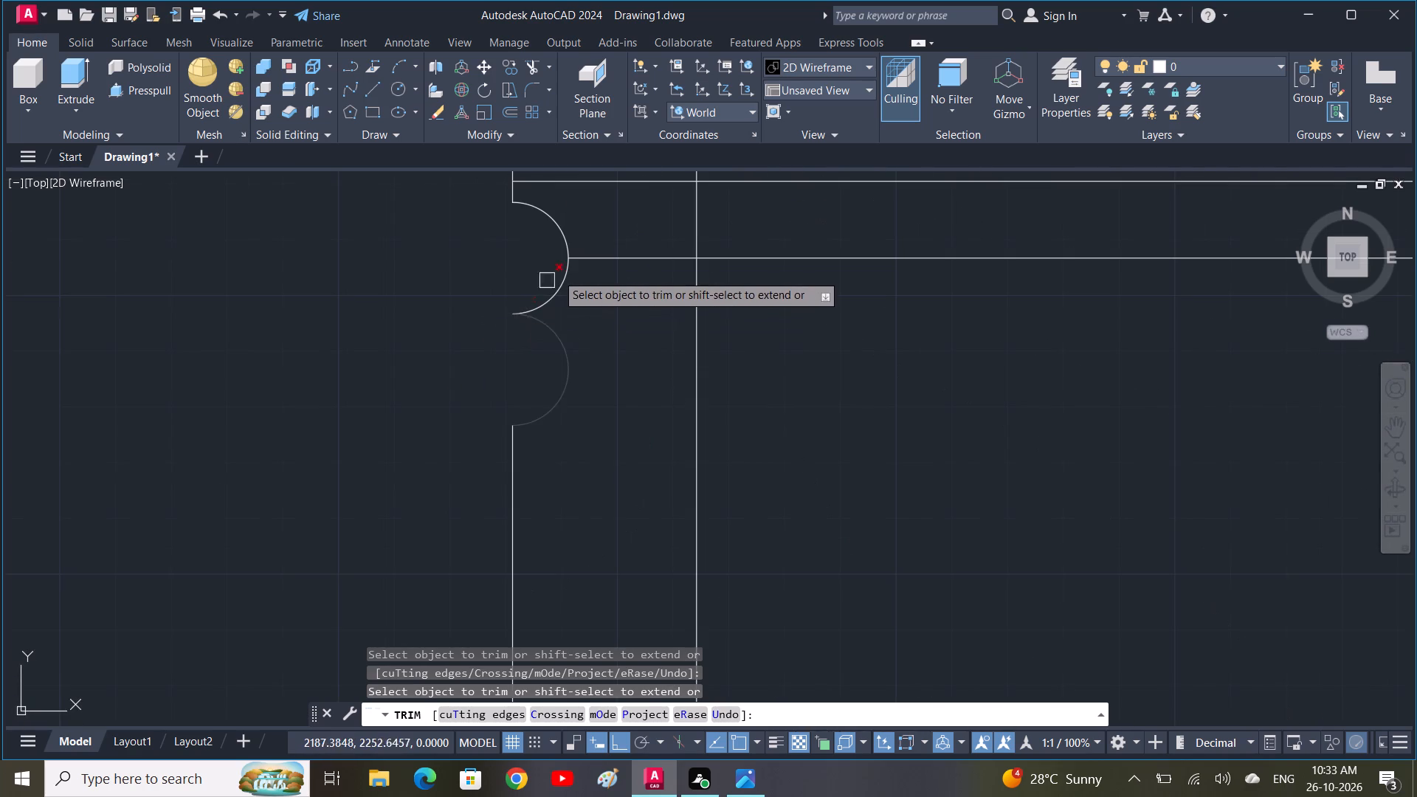
pyautogui.scroll(-3, 567, 275)
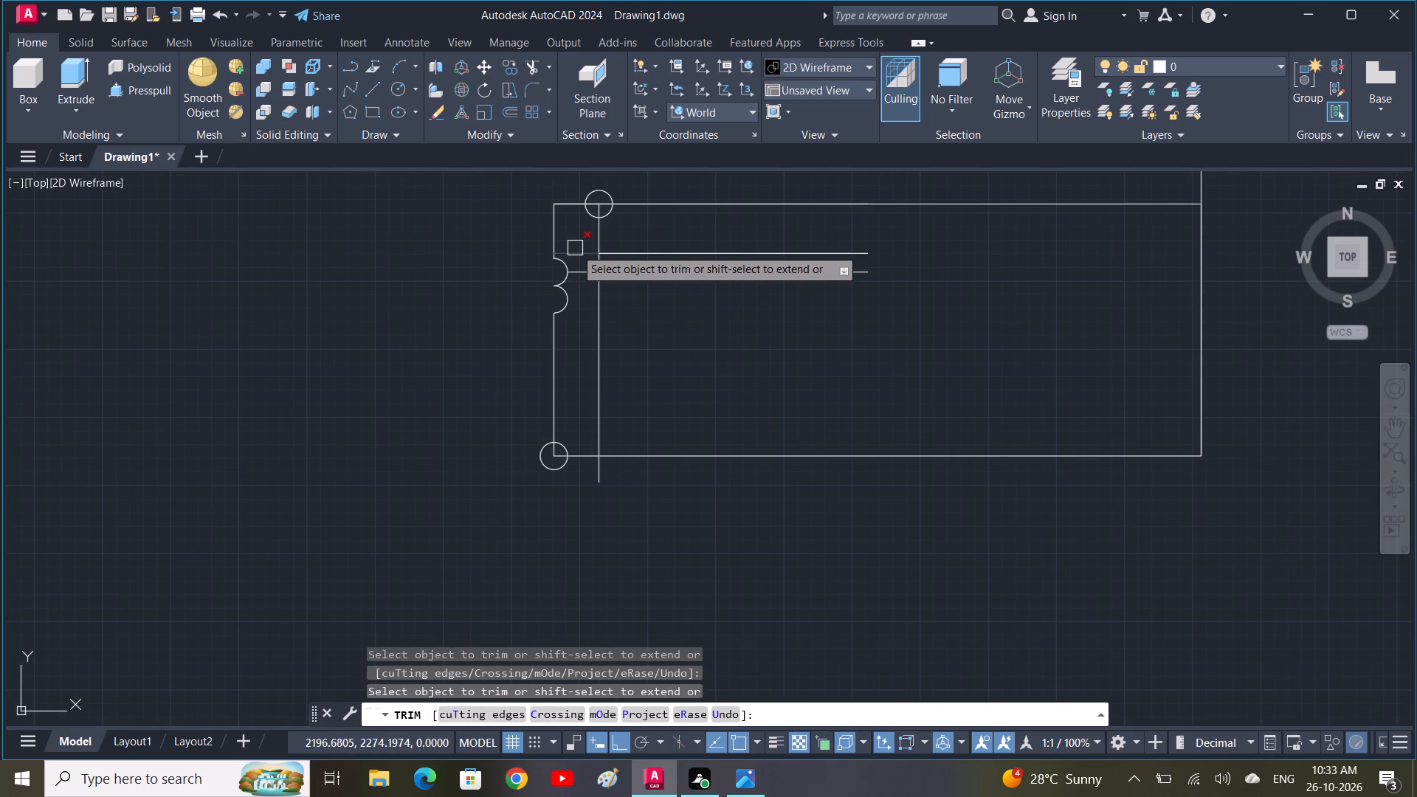
pyautogui.click(596, 188)
pyautogui.click(596, 202)
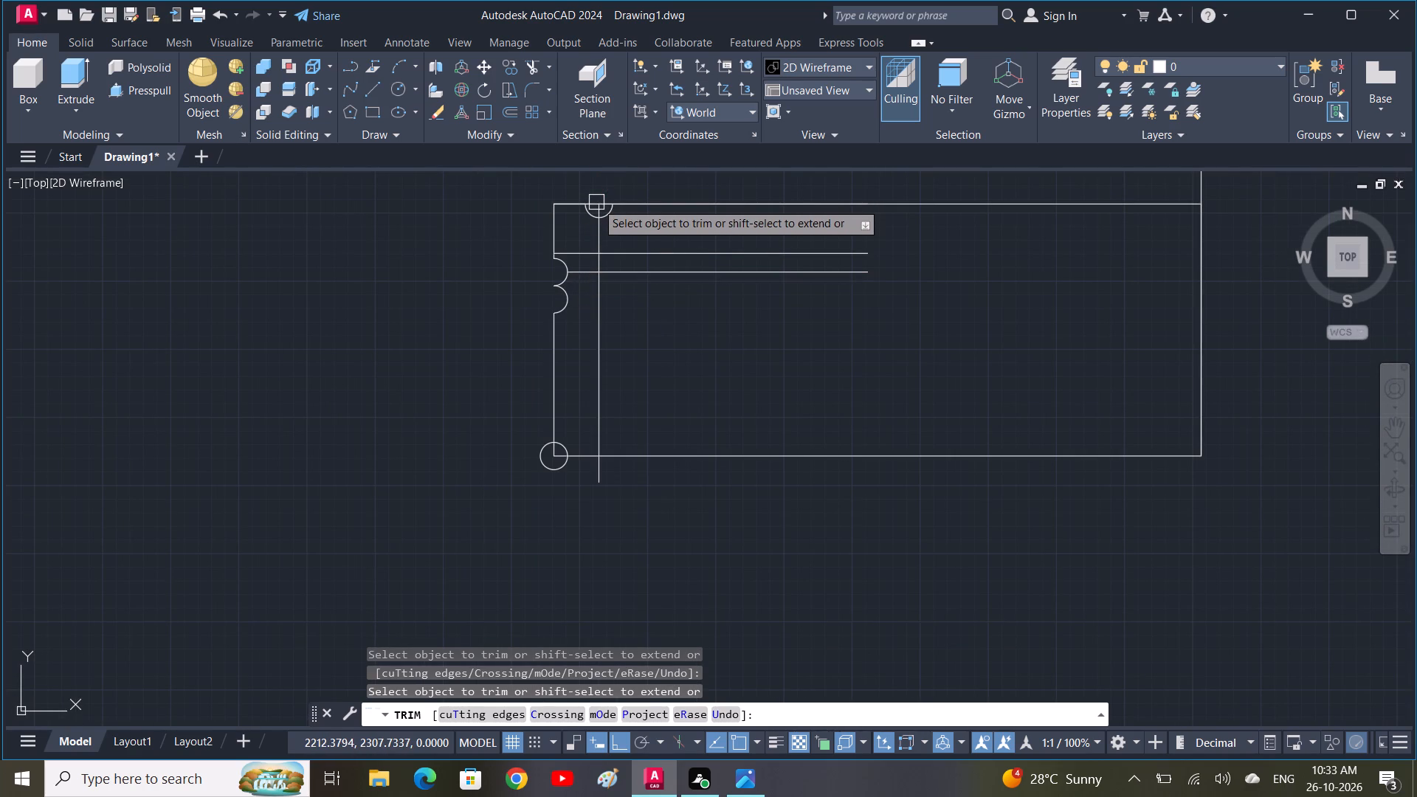
pyautogui.click(603, 207)
pyautogui.scroll(2, 594, 208)
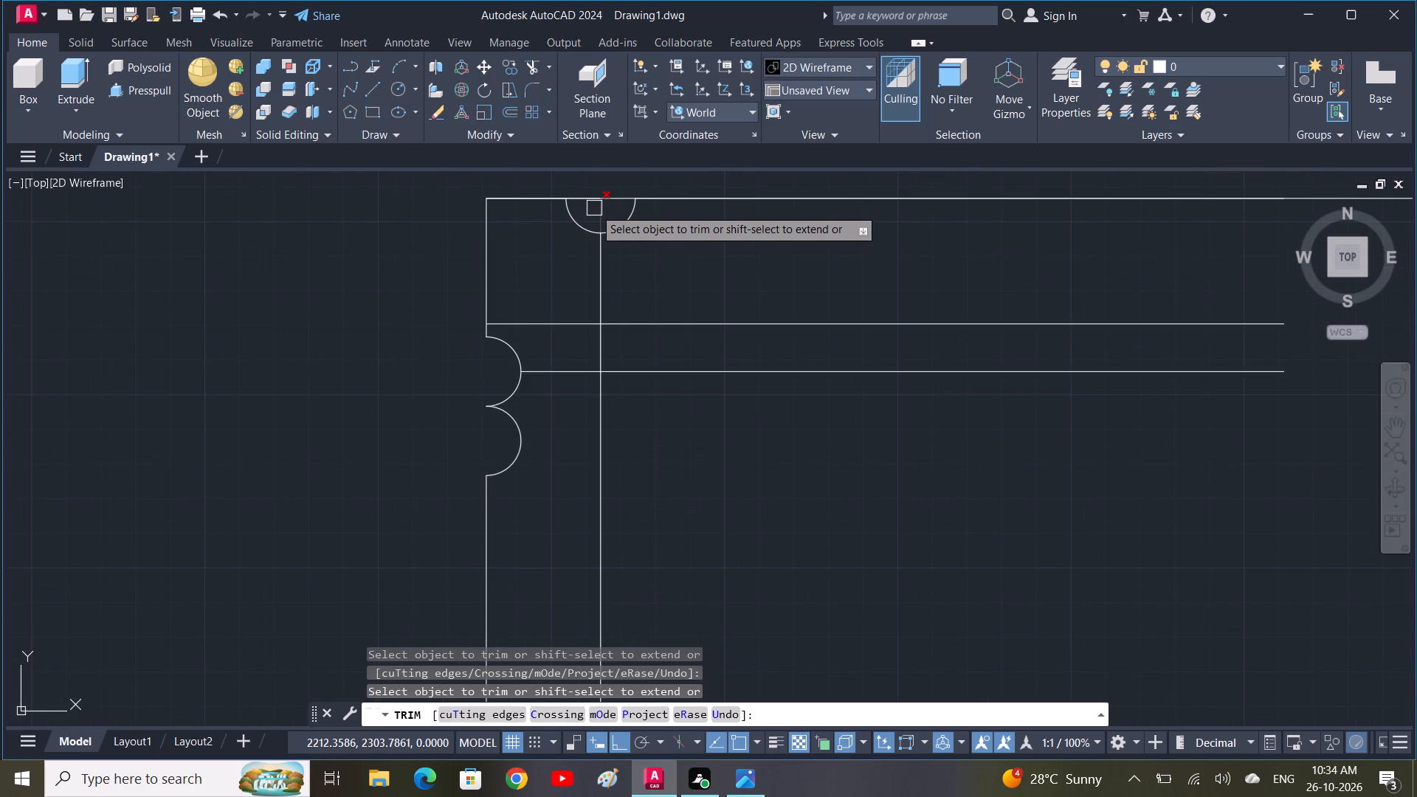
pyautogui.click(593, 207)
pyautogui.click(593, 201)
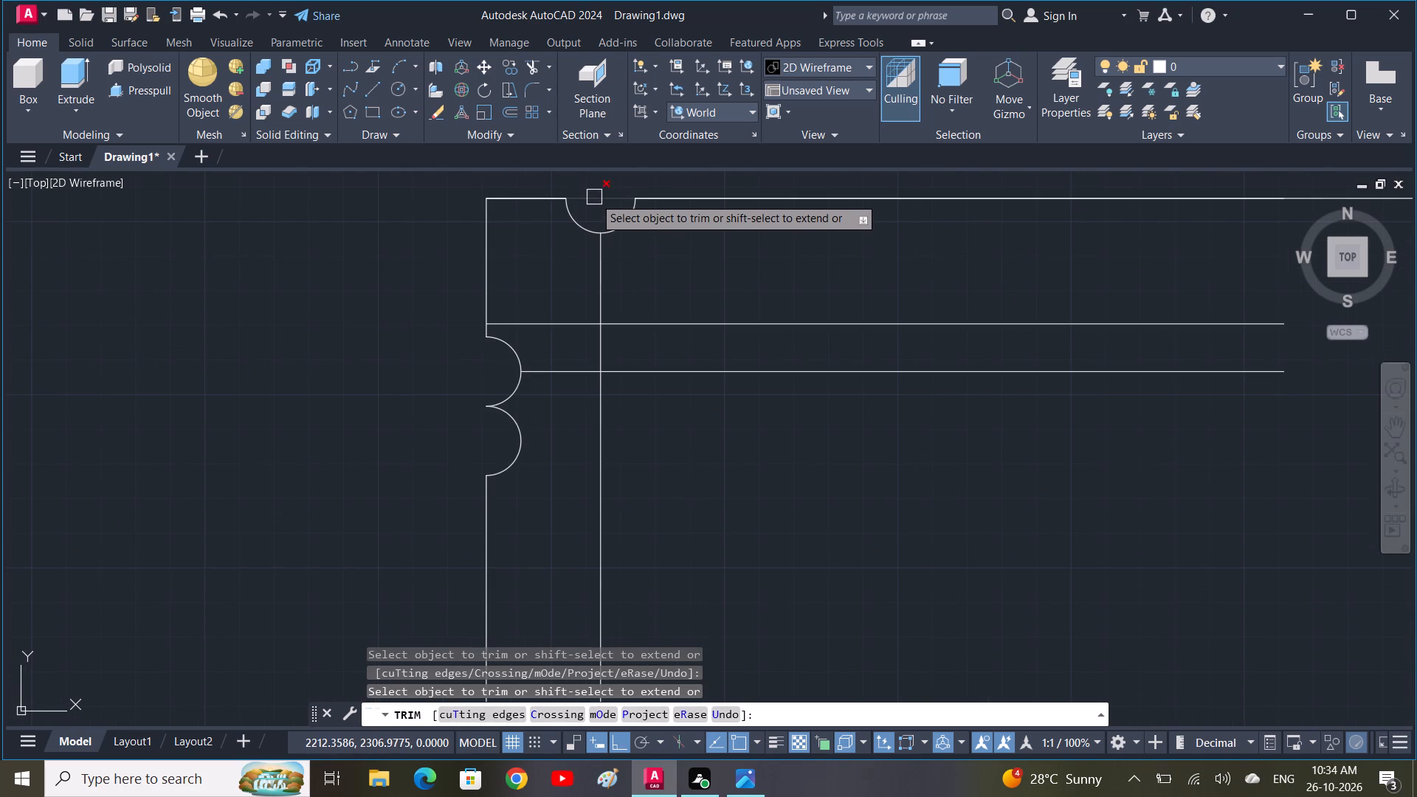
pyautogui.click(594, 197)
# Examine the lower-left corner boss in the drawing and its hole details in the reference image in Photos, returning to AutoCAD.
pyautogui.scroll(-4, 594, 197)
pyautogui.scroll(3, 540, 313)
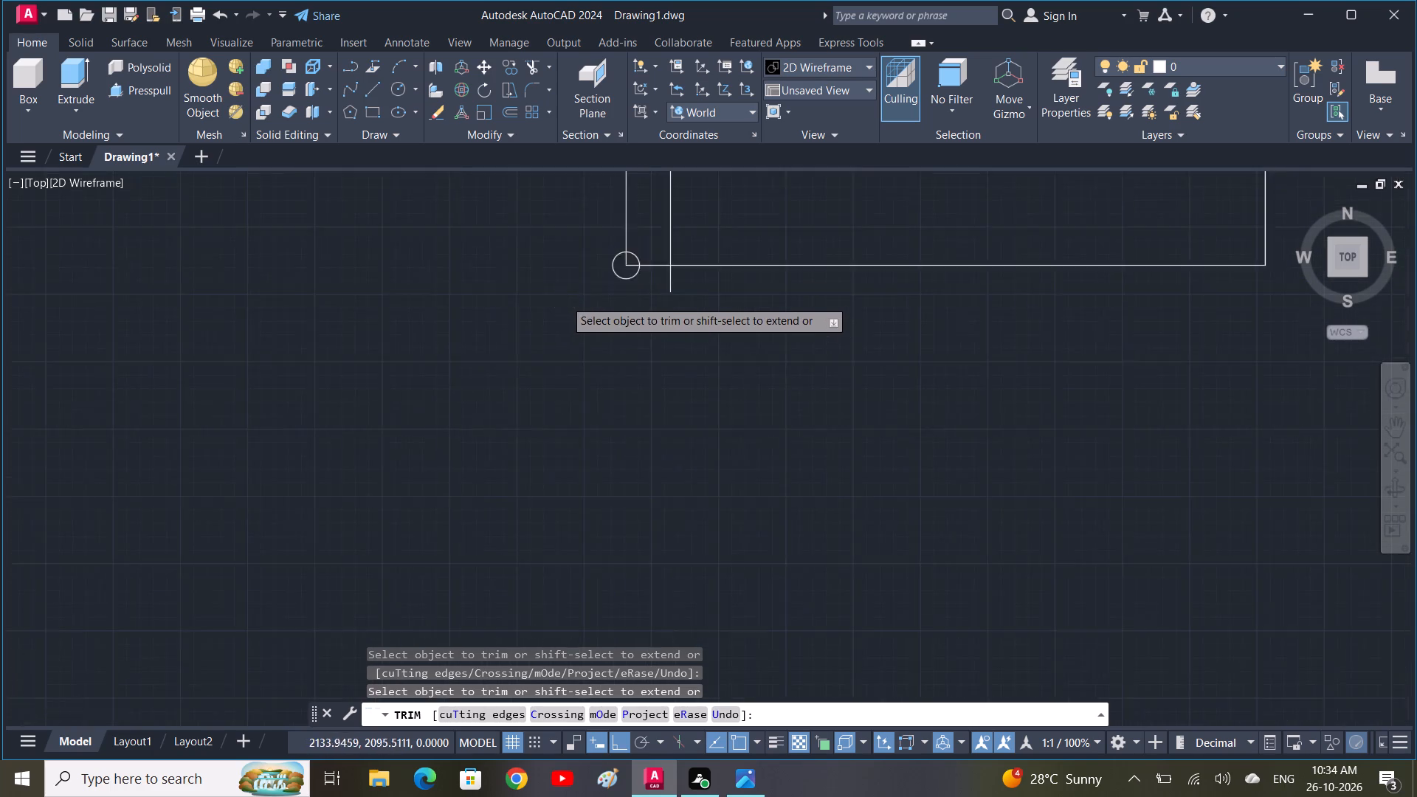
pyautogui.scroll(1, 570, 299)
pyautogui.moveTo(644, 267); pyautogui.dragTo(593, 308, button='middle')
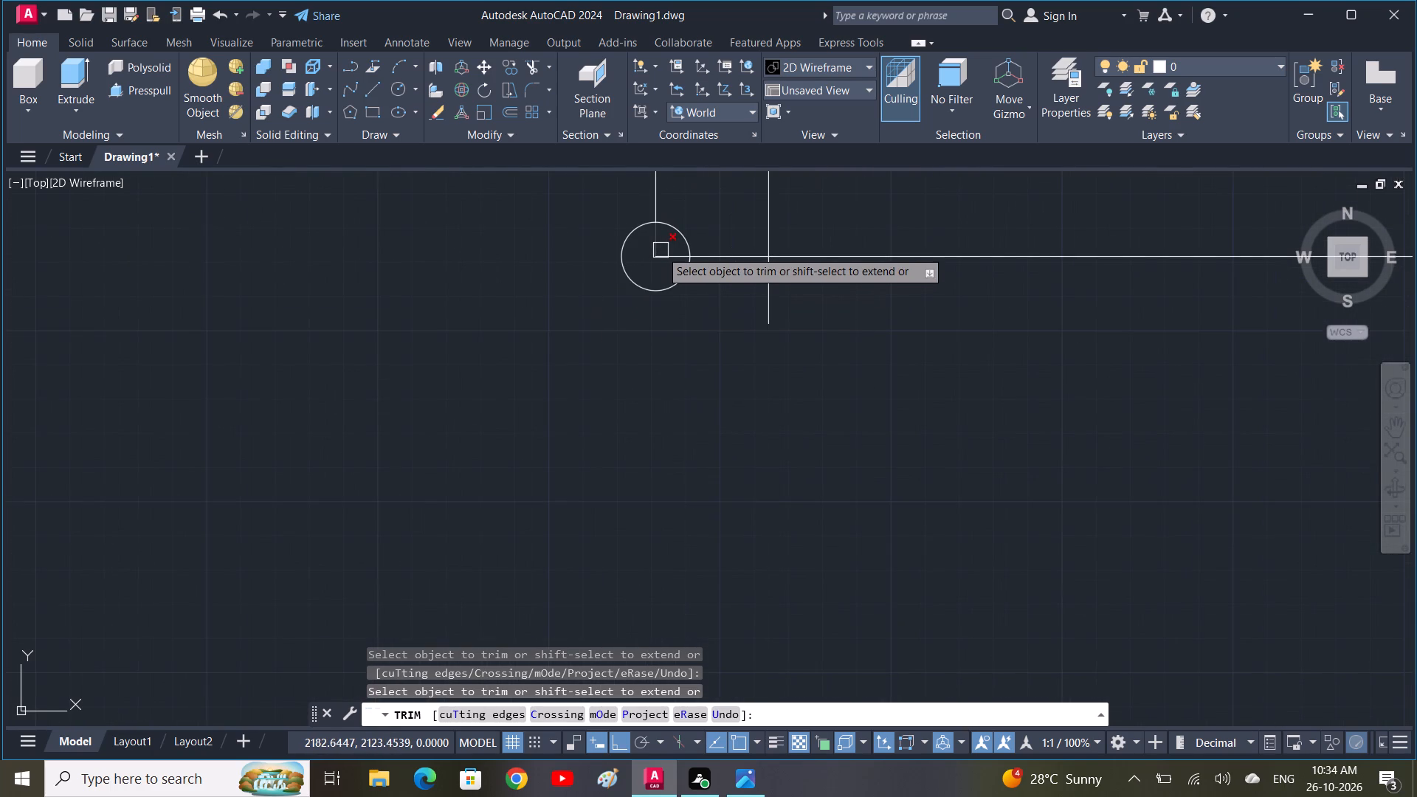
pyautogui.click(742, 779)
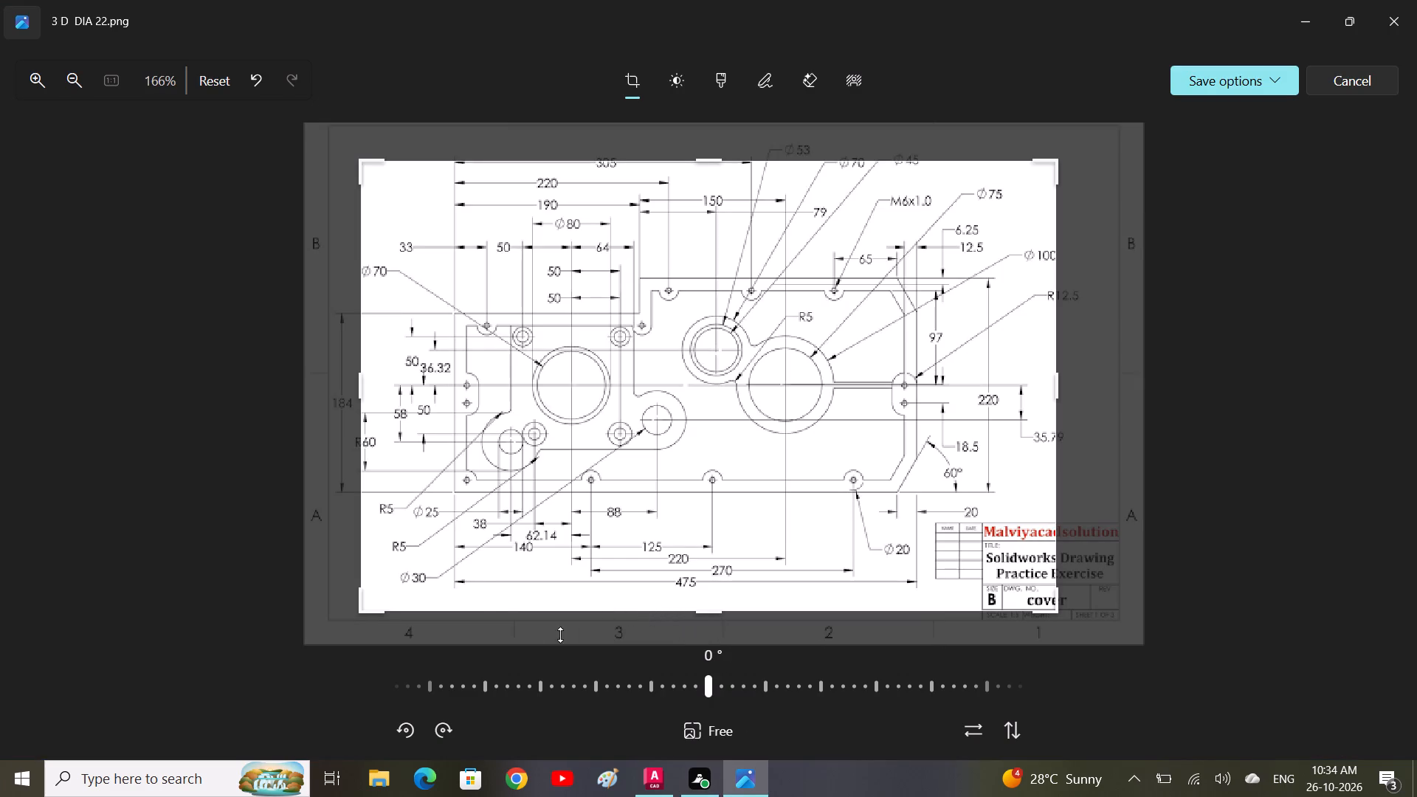
pyautogui.scroll(2, 463, 475)
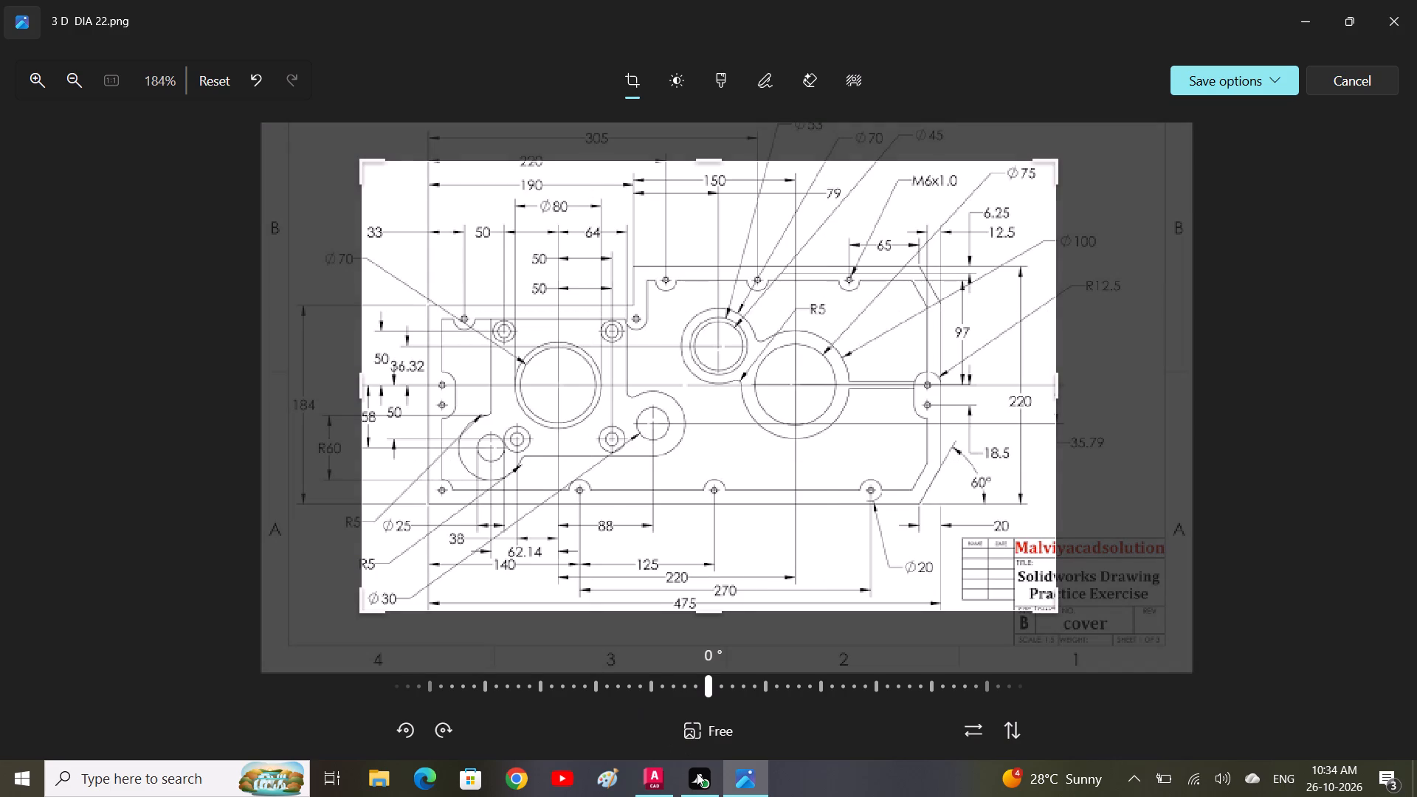
pyautogui.click(651, 786)
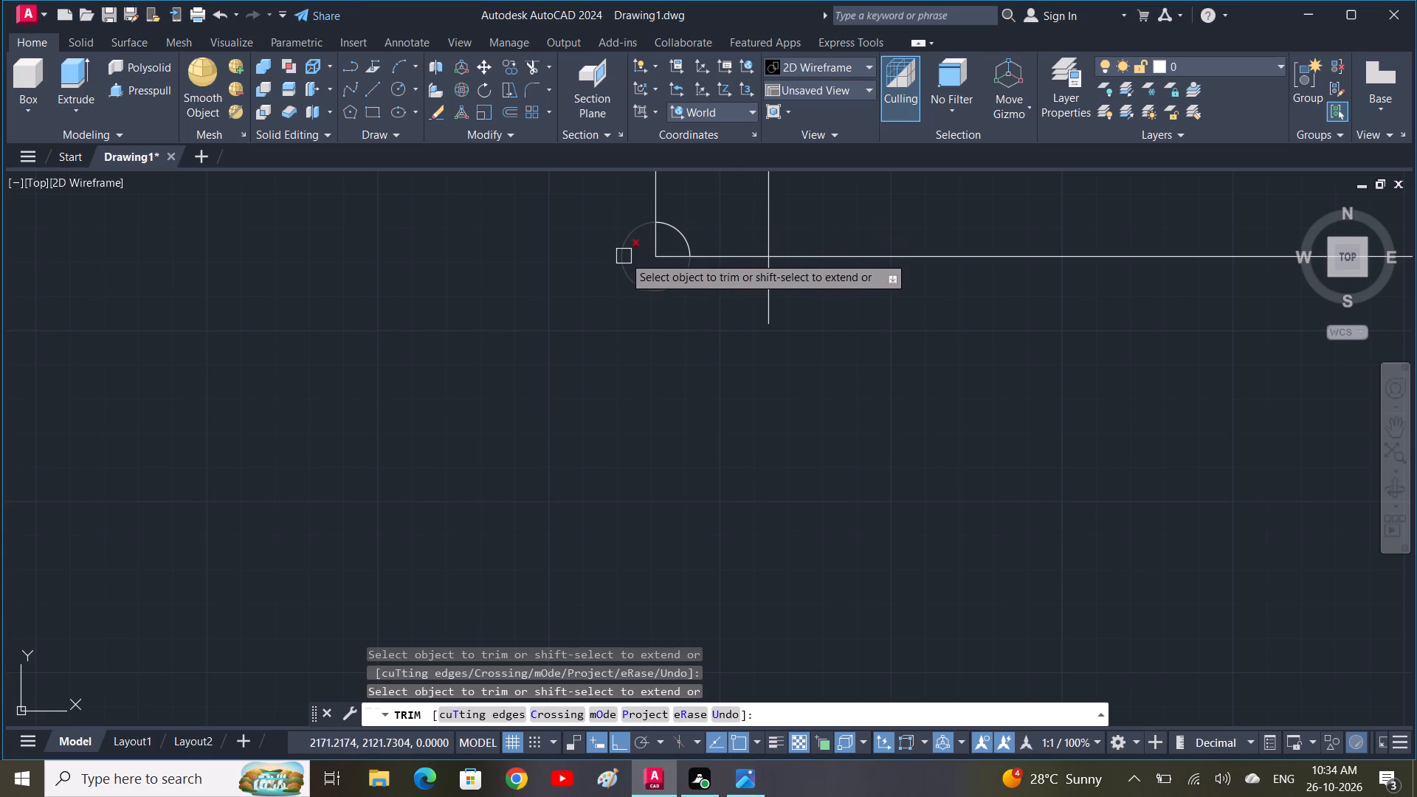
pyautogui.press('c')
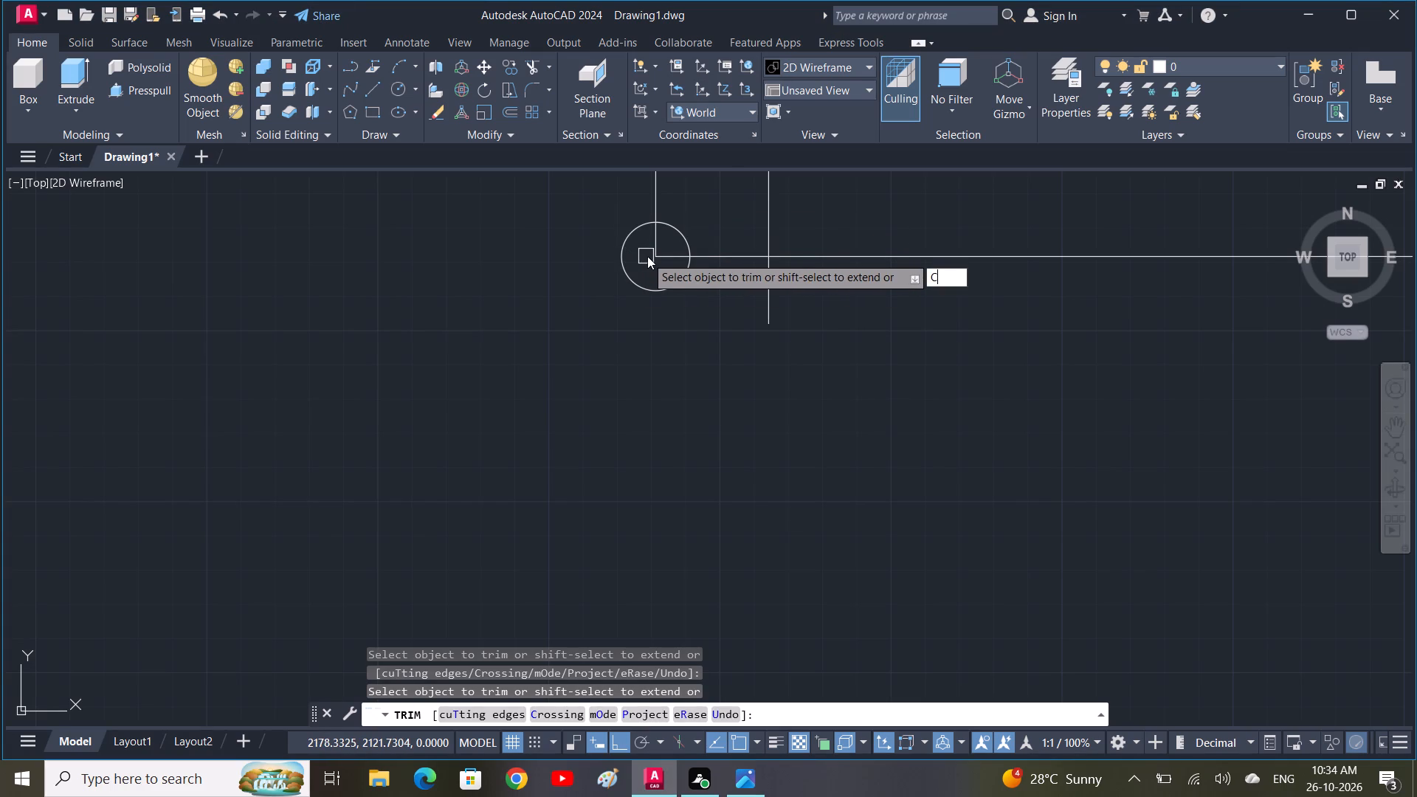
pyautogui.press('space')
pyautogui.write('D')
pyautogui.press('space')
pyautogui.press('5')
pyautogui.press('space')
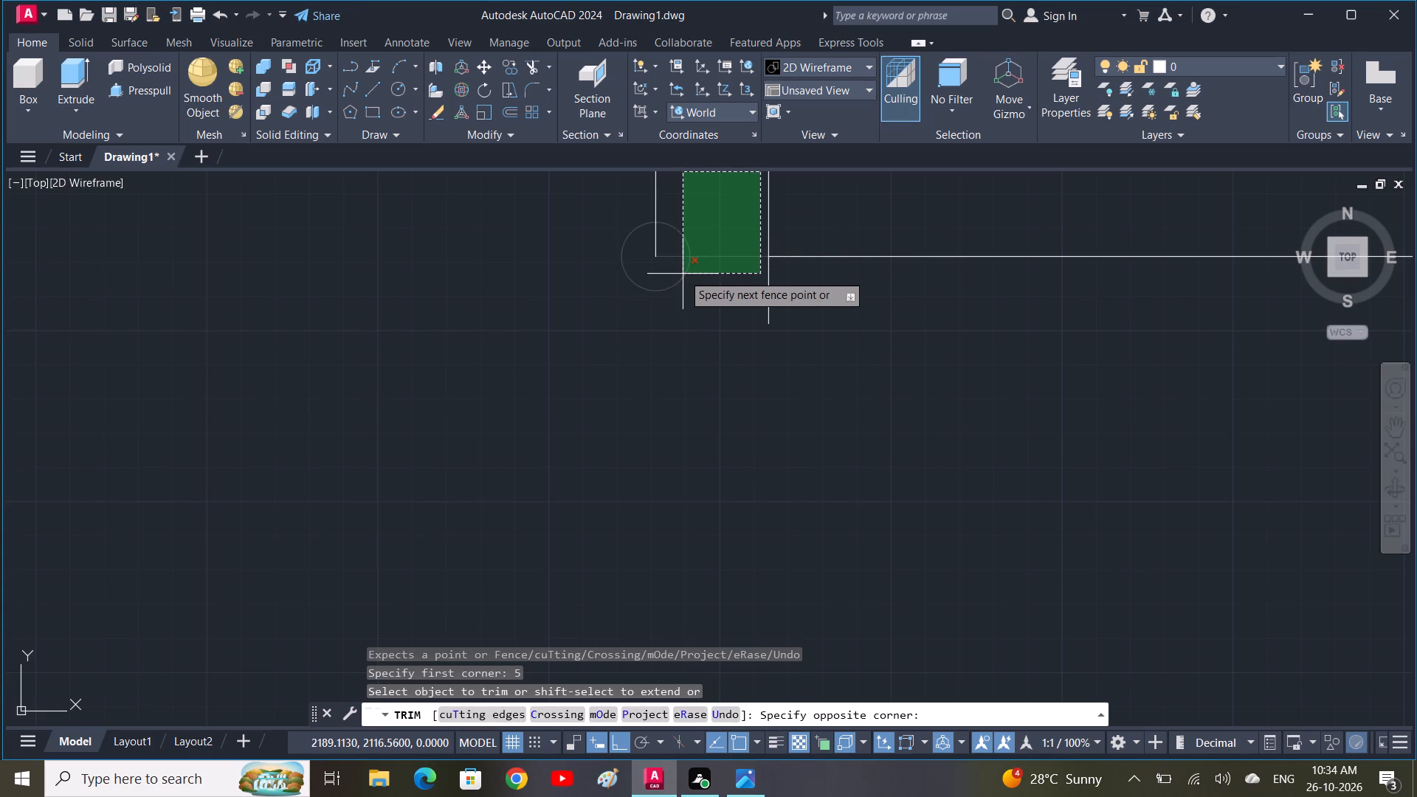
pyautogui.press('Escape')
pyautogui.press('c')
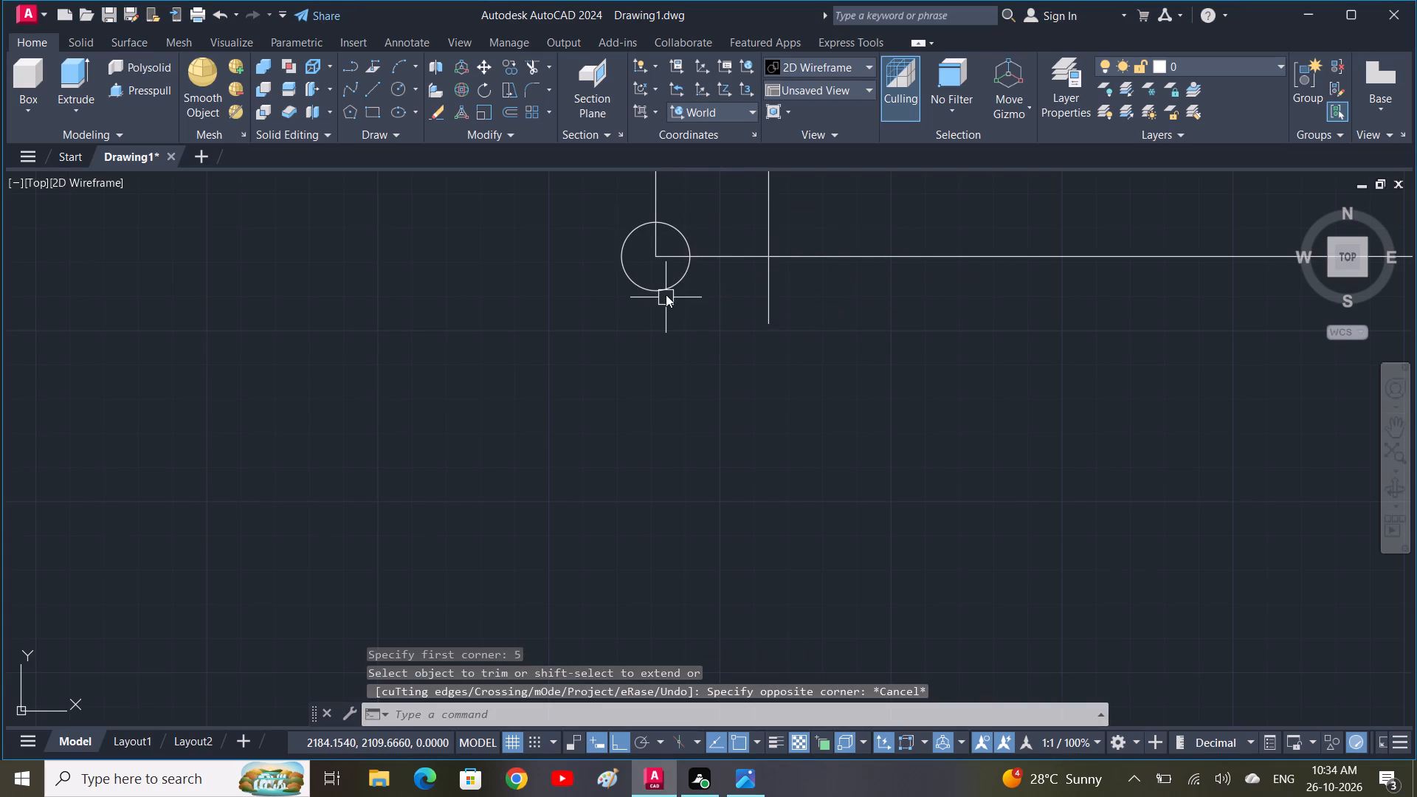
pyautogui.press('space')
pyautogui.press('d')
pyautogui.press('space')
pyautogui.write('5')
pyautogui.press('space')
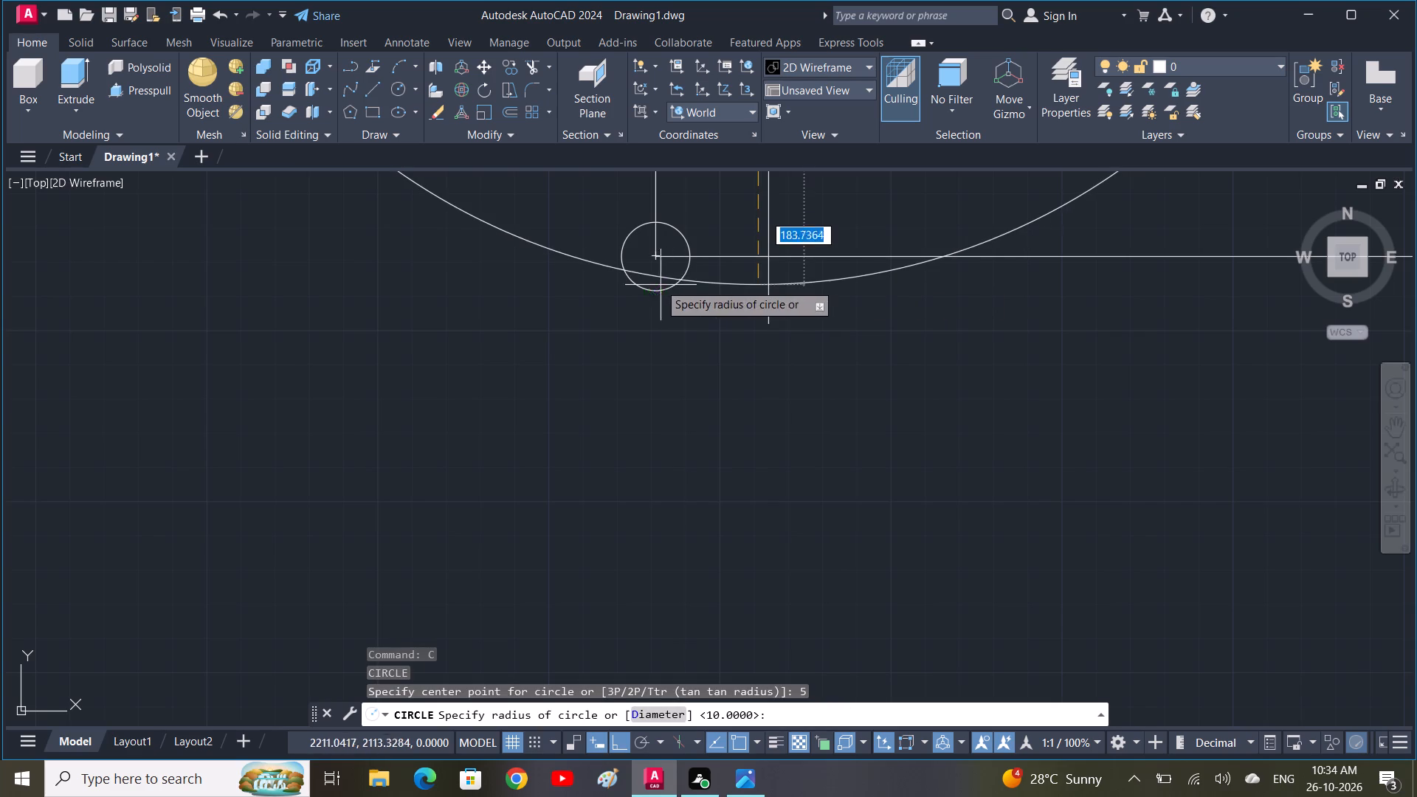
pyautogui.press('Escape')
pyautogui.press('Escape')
# Draw a 5-diameter circle concentric with the circle at the outline's lower-left corner.
pyautogui.scroll(1, 640, 318)
pyautogui.moveTo(641, 384); pyautogui.dragTo(638, 427, button='middle')
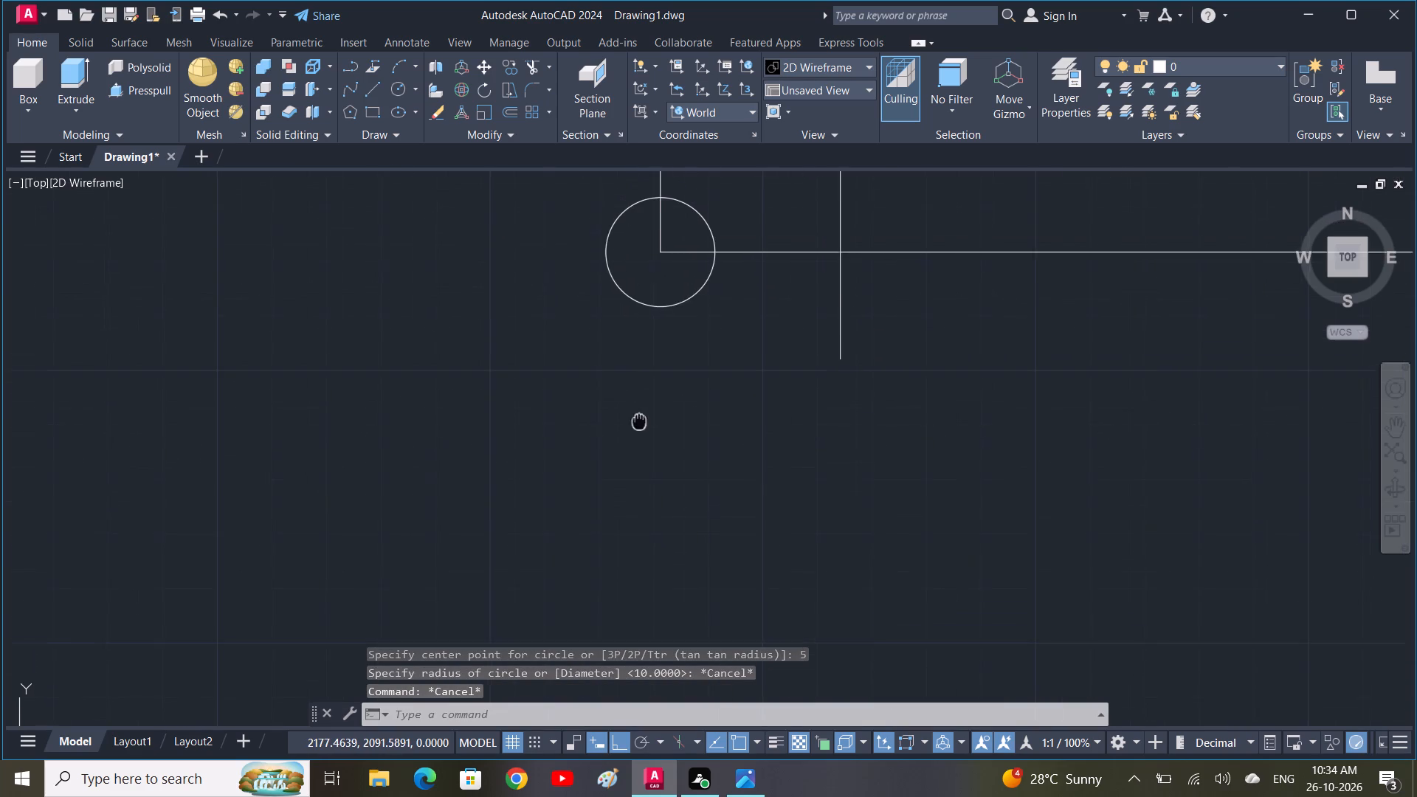
pyautogui.moveTo(638, 427); pyautogui.dragTo(638, 428, button='middle')
pyautogui.scroll(-1, 638, 430)
pyautogui.press('c')
pyautogui.press('space')
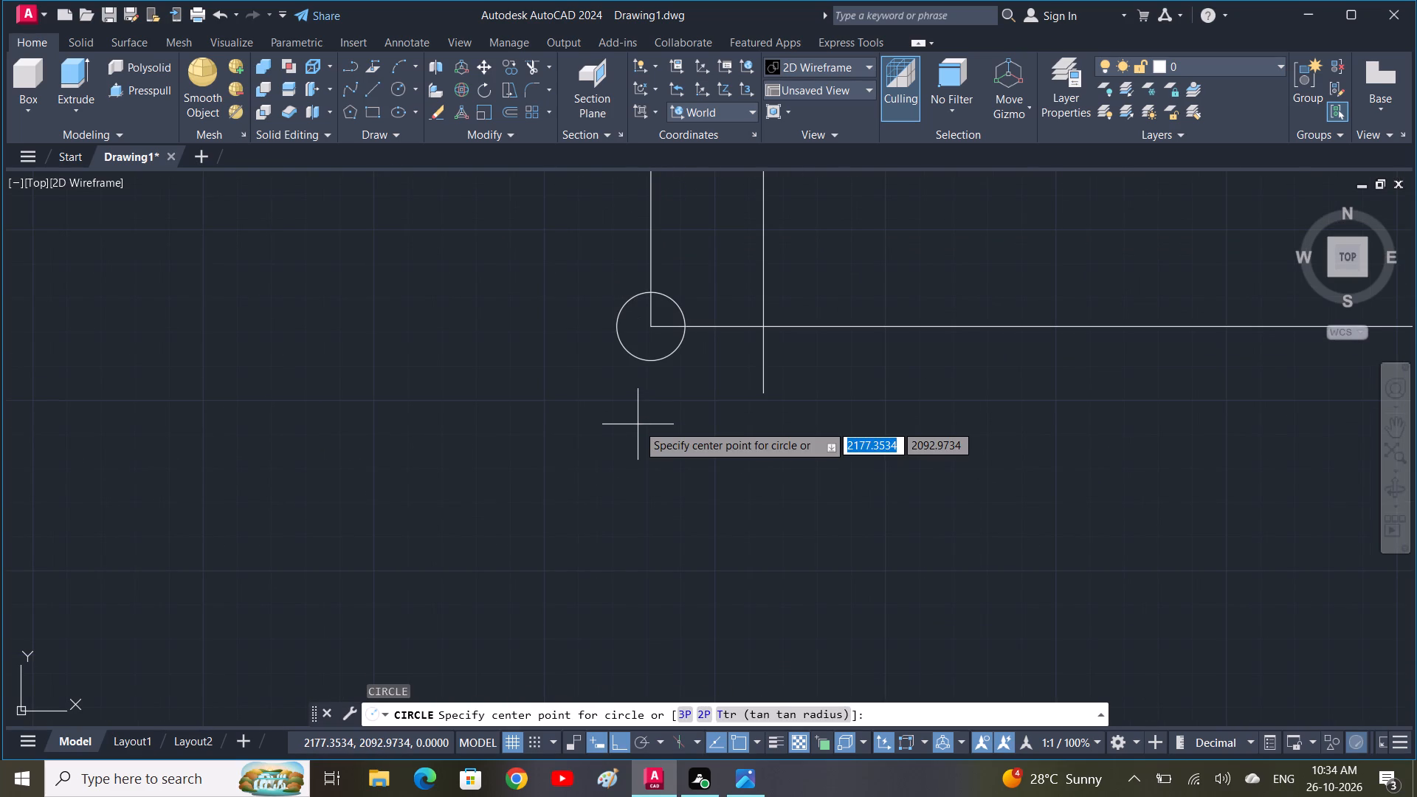
pyautogui.write('D')
pyautogui.press('space')
pyautogui.press('BackSpace')
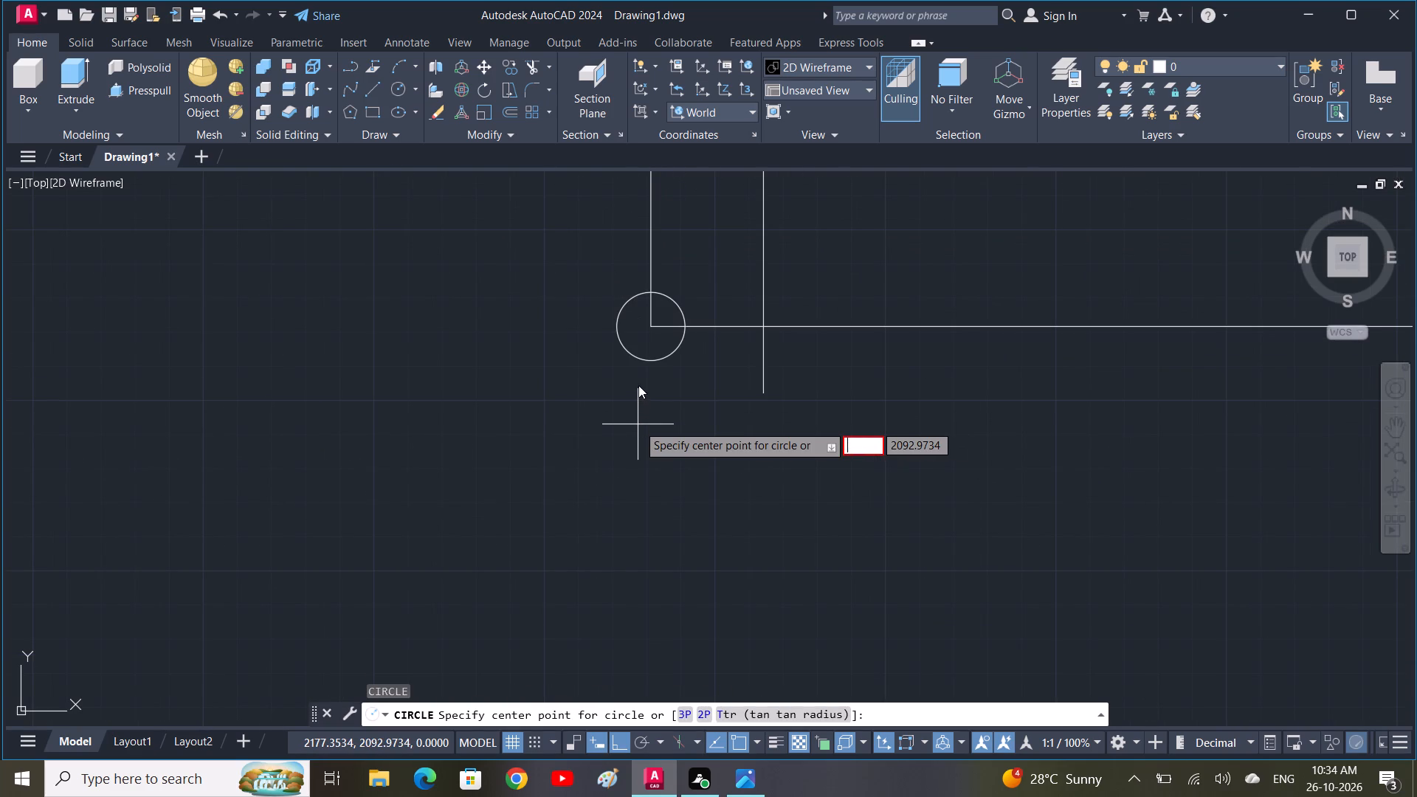
pyautogui.press('space')
pyautogui.click(650, 331)
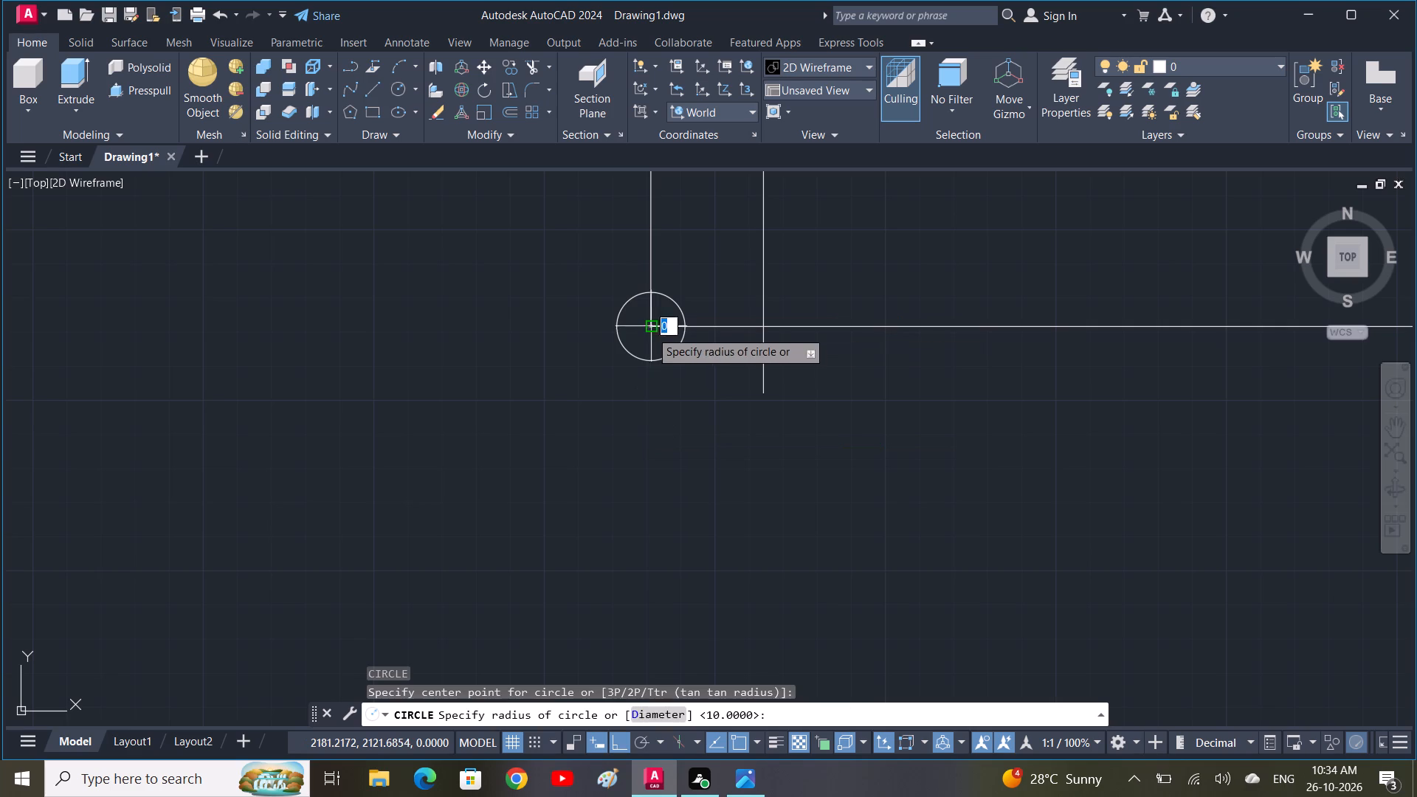
pyautogui.write('D')
pyautogui.press('space')
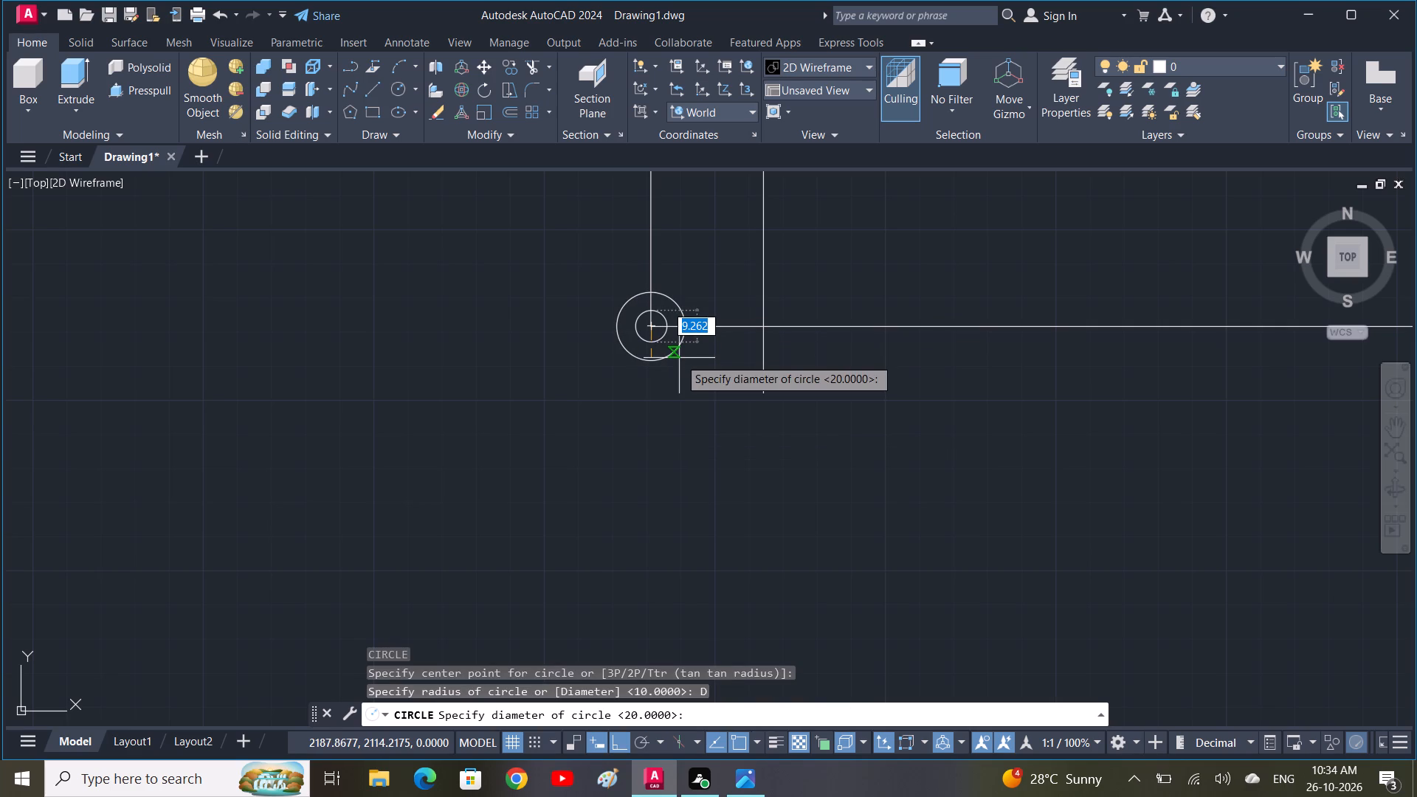
pyautogui.write('5')
pyautogui.press('space')
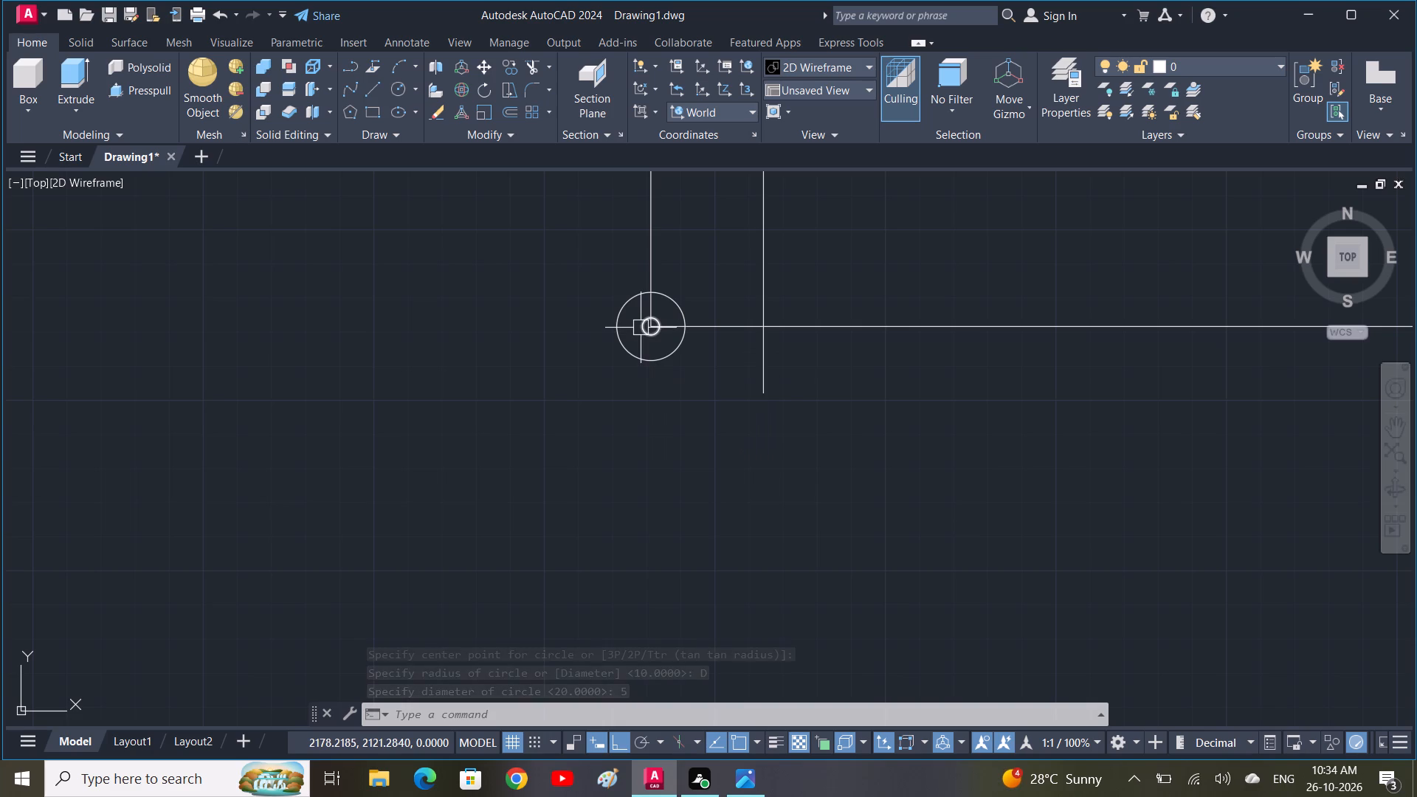
# Draw a 5-diameter circle at the centre of the lower of the two left-edge arcs.
pyautogui.scroll(1, 641, 328)
pyautogui.scroll(-3, 641, 328)
pyautogui.moveTo(643, 327); pyautogui.dragTo(627, 566, button='middle')
pyautogui.scroll(1, 630, 369)
pyautogui.press('space')
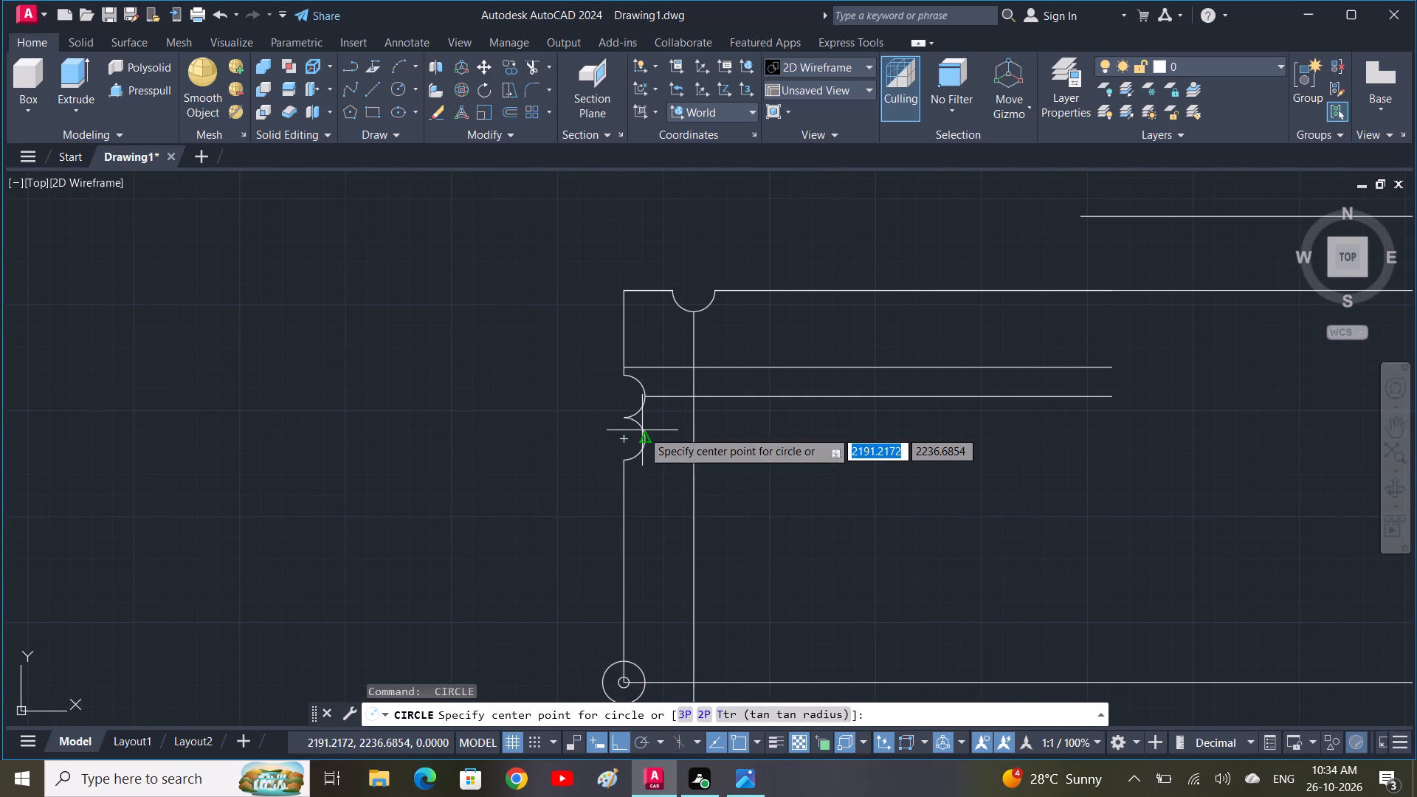
pyautogui.write('C')
pyautogui.press('space')
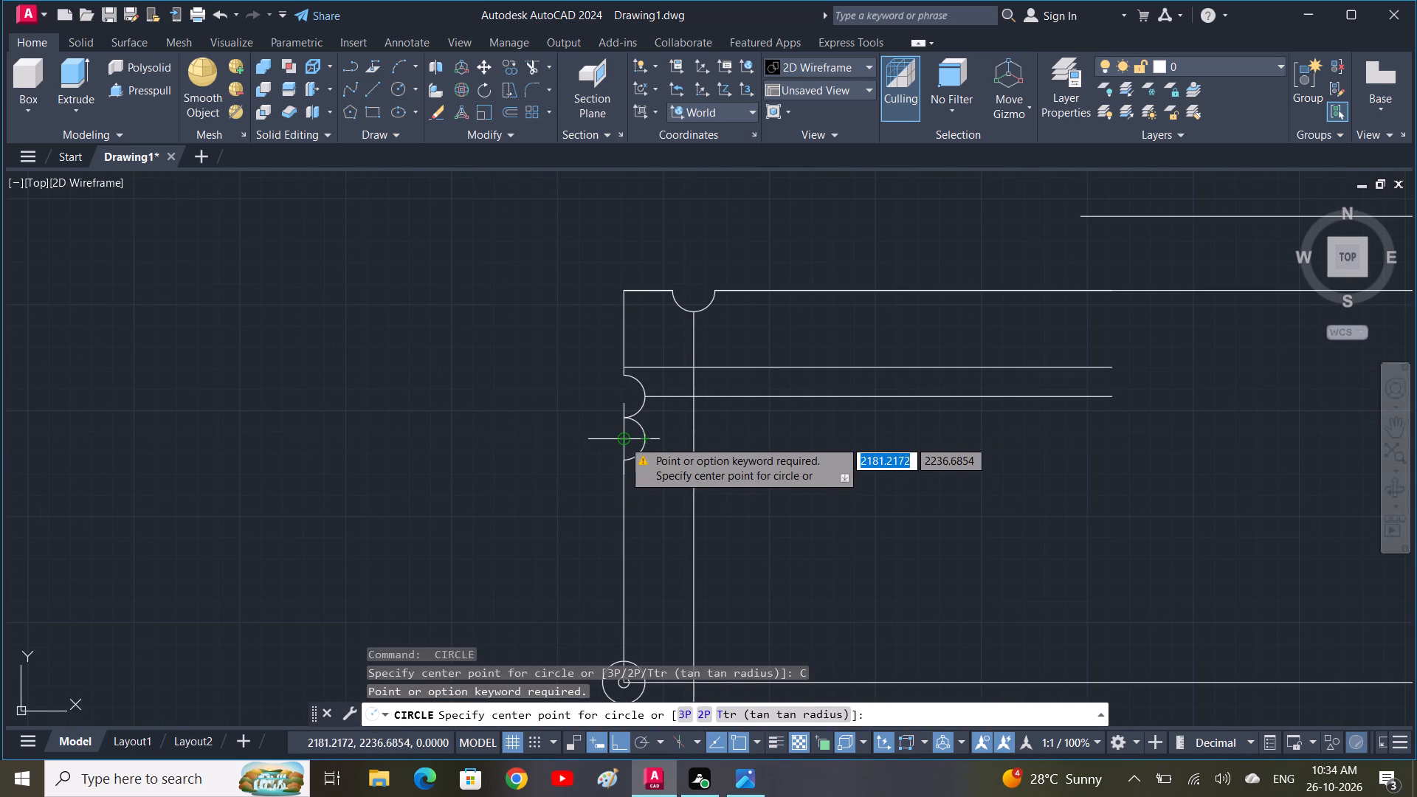
pyautogui.click(623, 440)
pyautogui.write('D')
pyautogui.press('space')
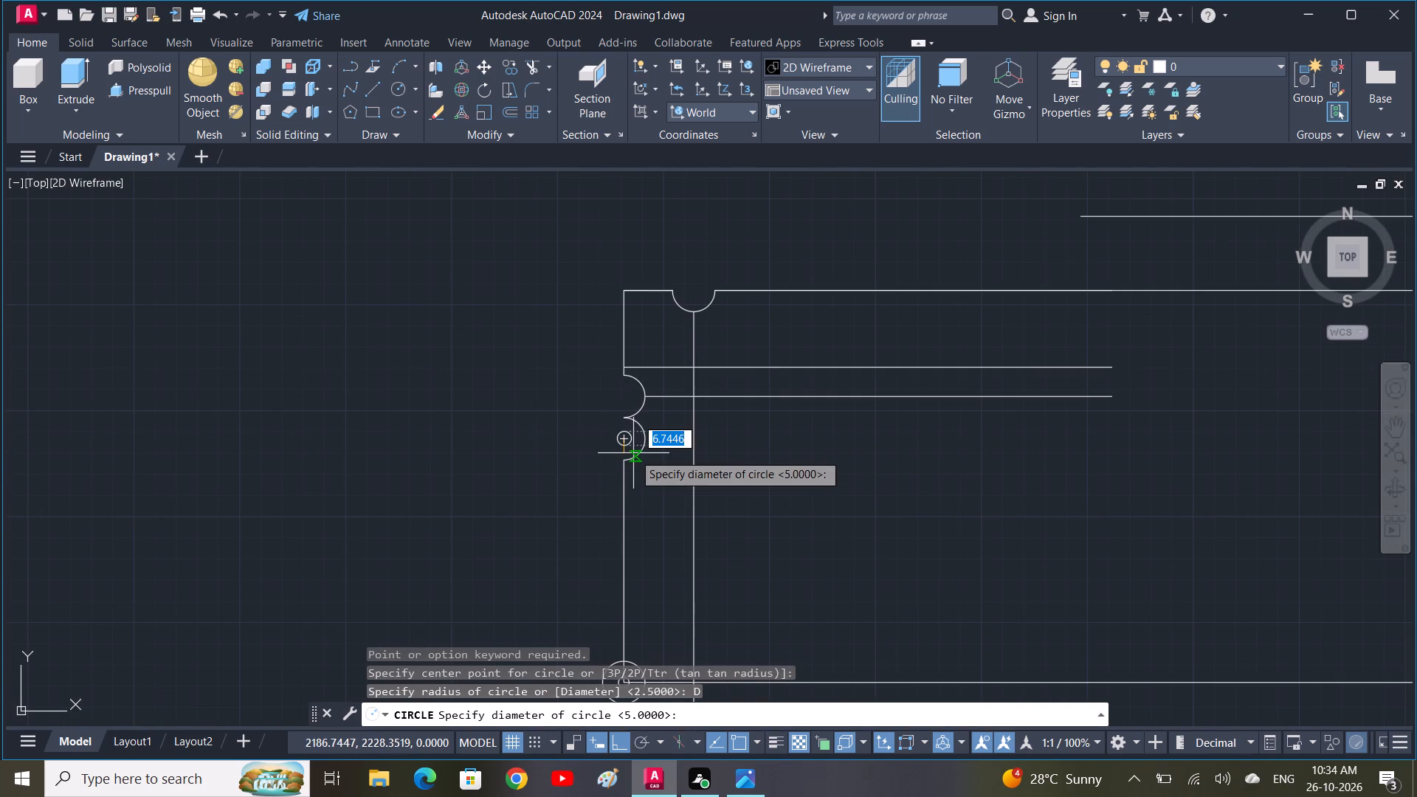
pyautogui.write('5')
pyautogui.press('space')
# Copy the 5-diameter circle 20 straight up to the centre of the upper left-edge arc.
pyautogui.click(631, 443)
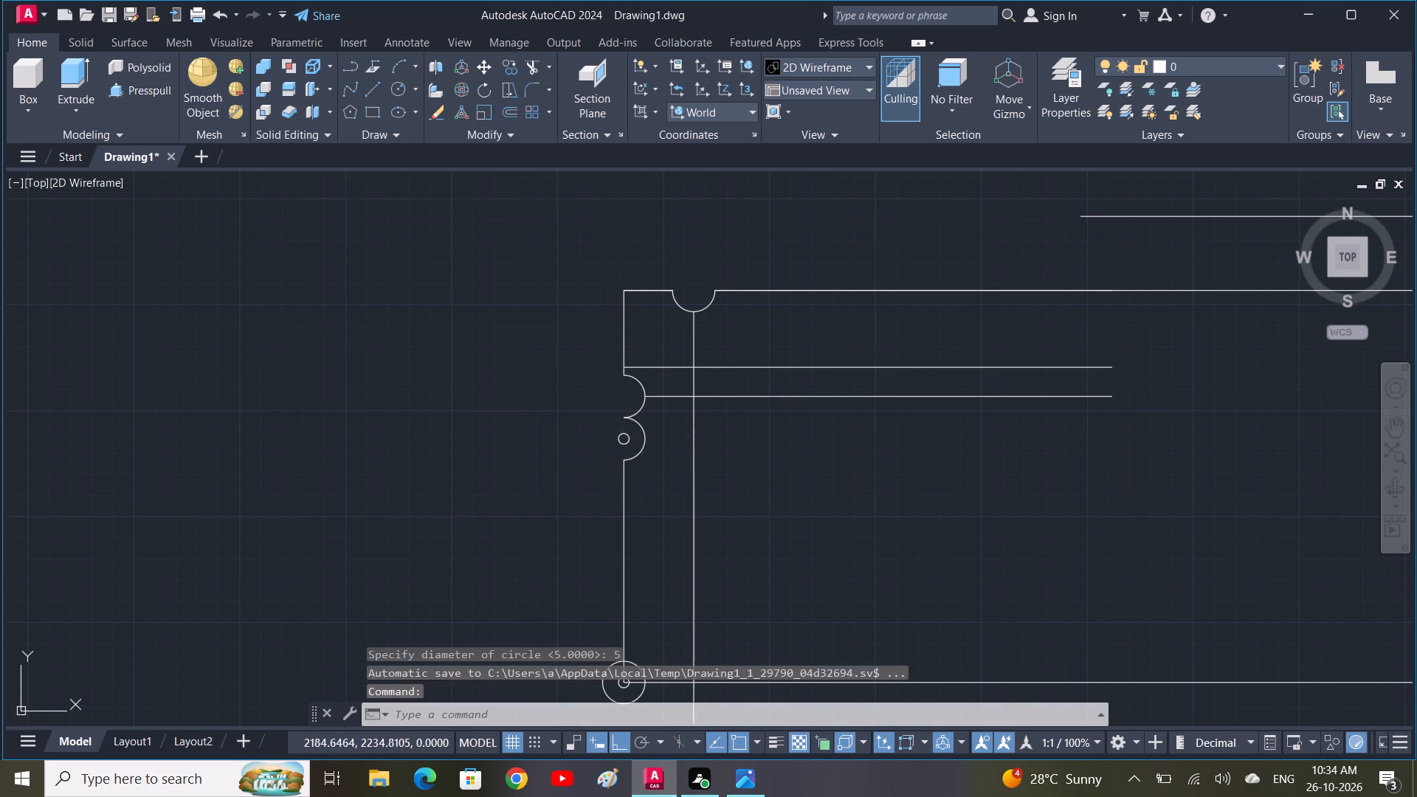
pyautogui.write('CO')
pyautogui.press('space')
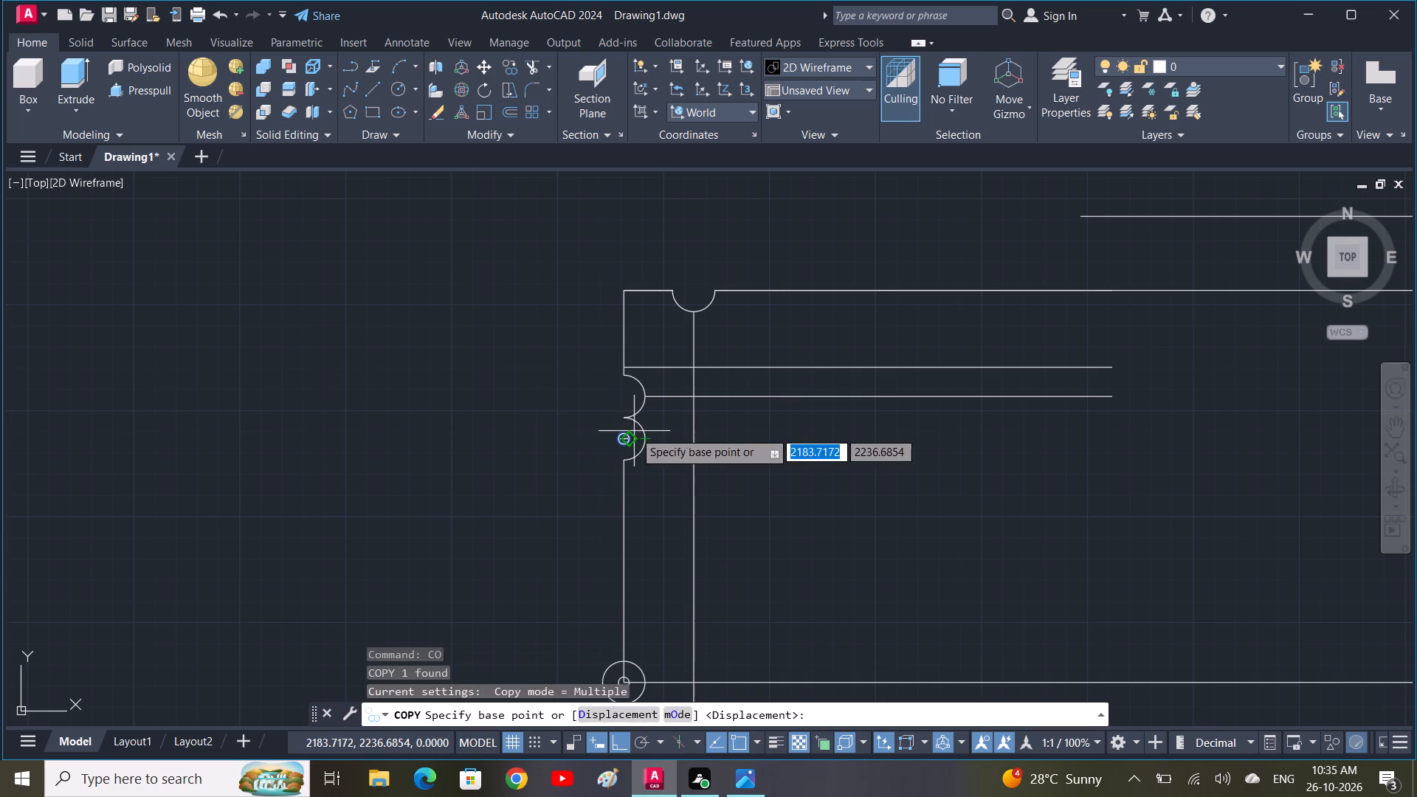
pyautogui.scroll(3, 621, 437)
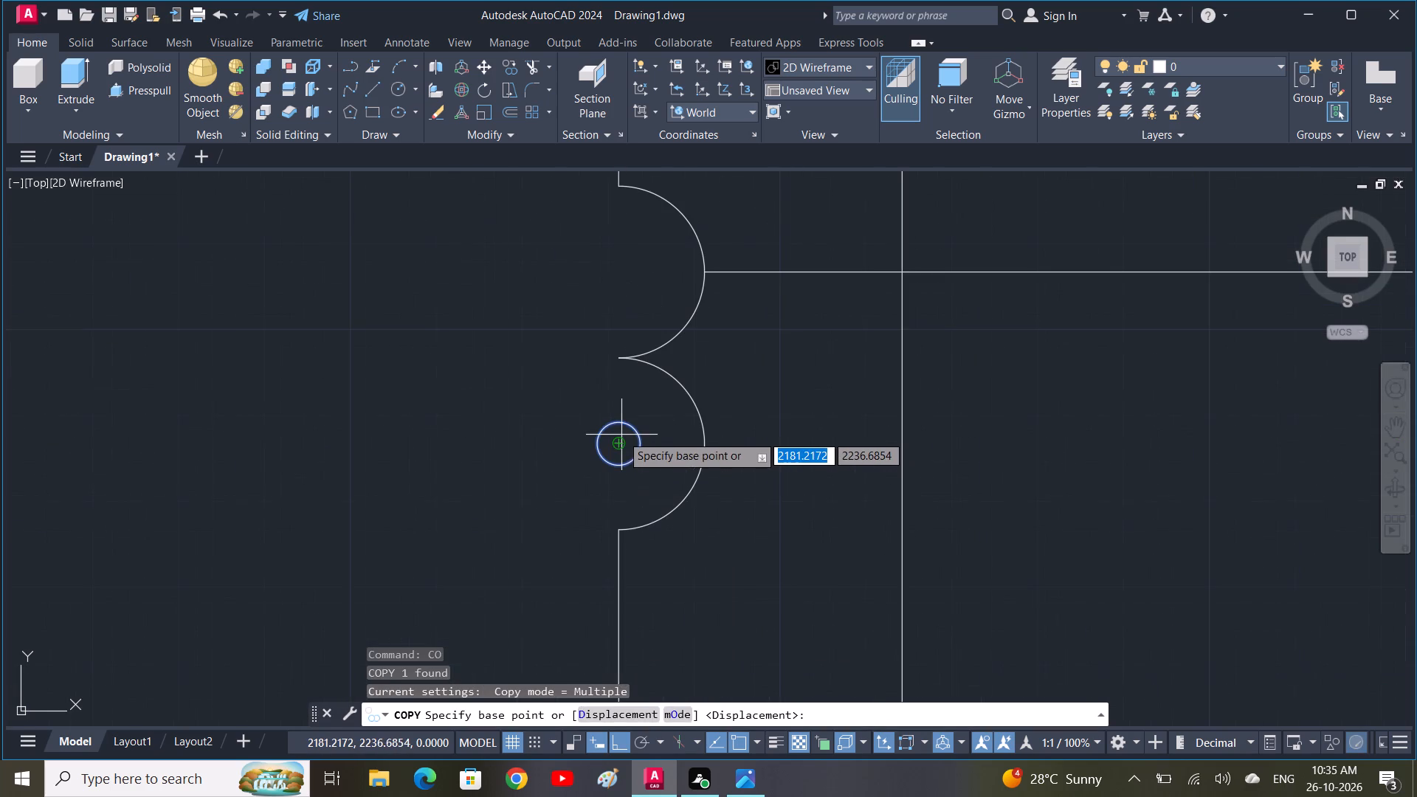
pyautogui.click(614, 439)
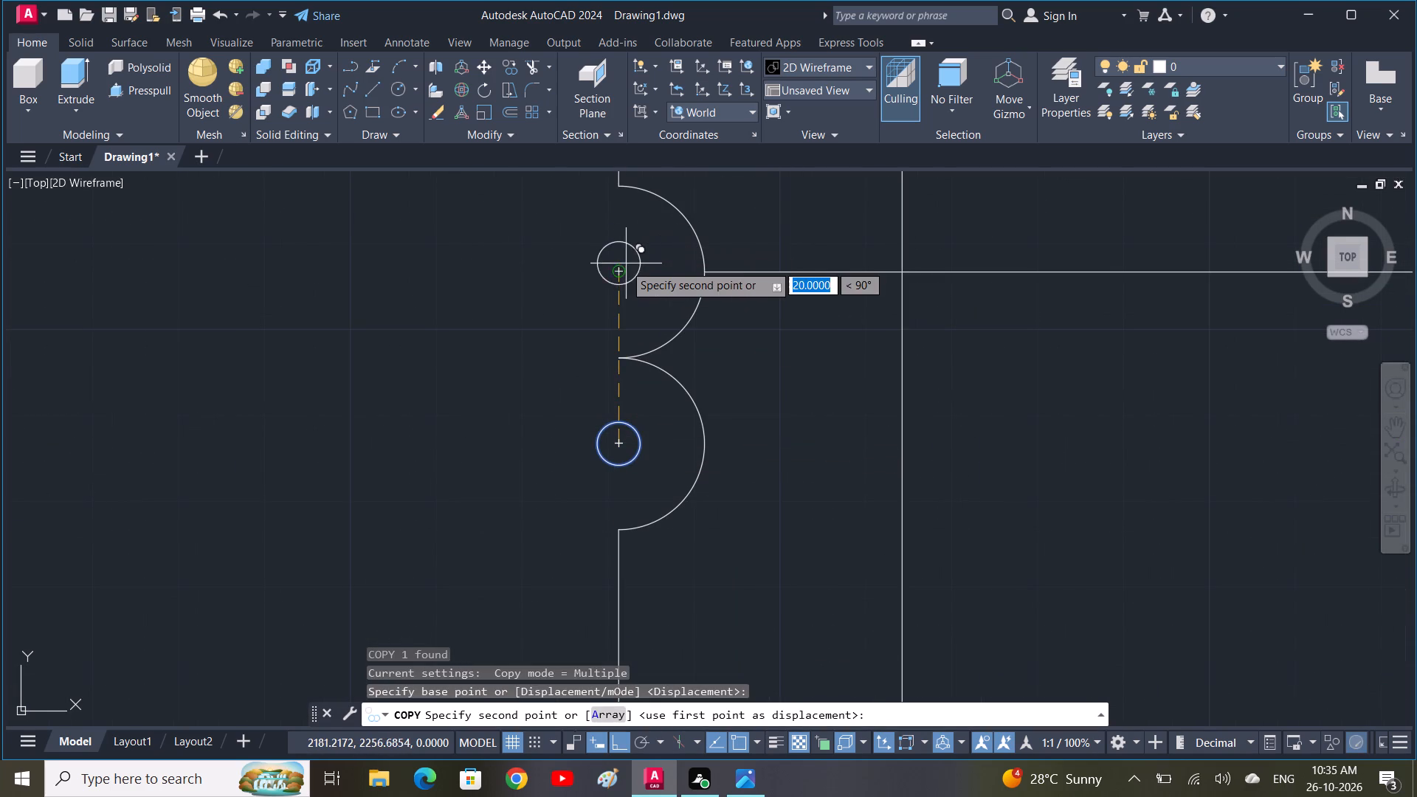
pyautogui.click(613, 266)
pyautogui.press('Escape')
pyautogui.scroll(-2, 605, 369)
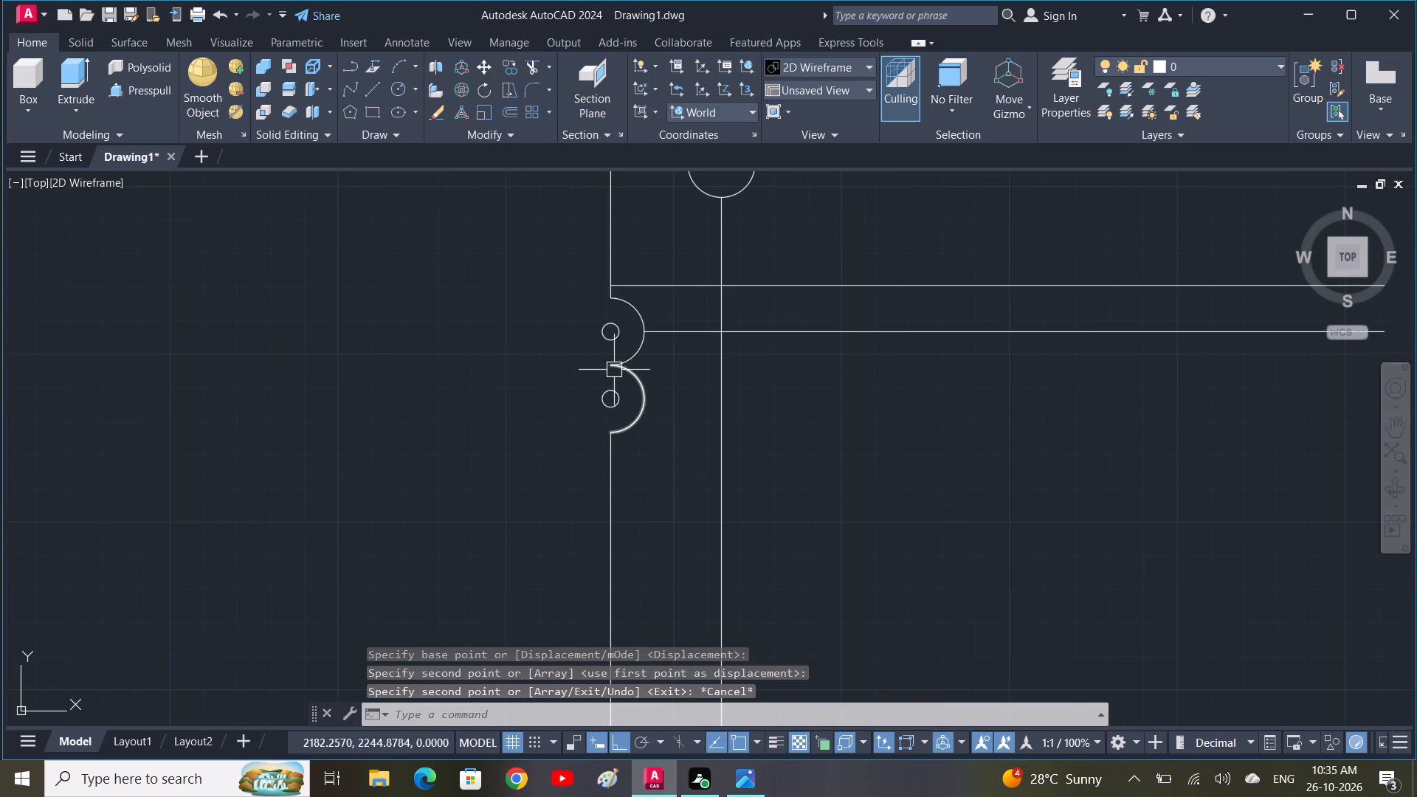
# Check the reference image in Photos, and in AutoCAD draw a vertical line joining the right quadrants of the two left-edge arcs.
pyautogui.click(649, 786)
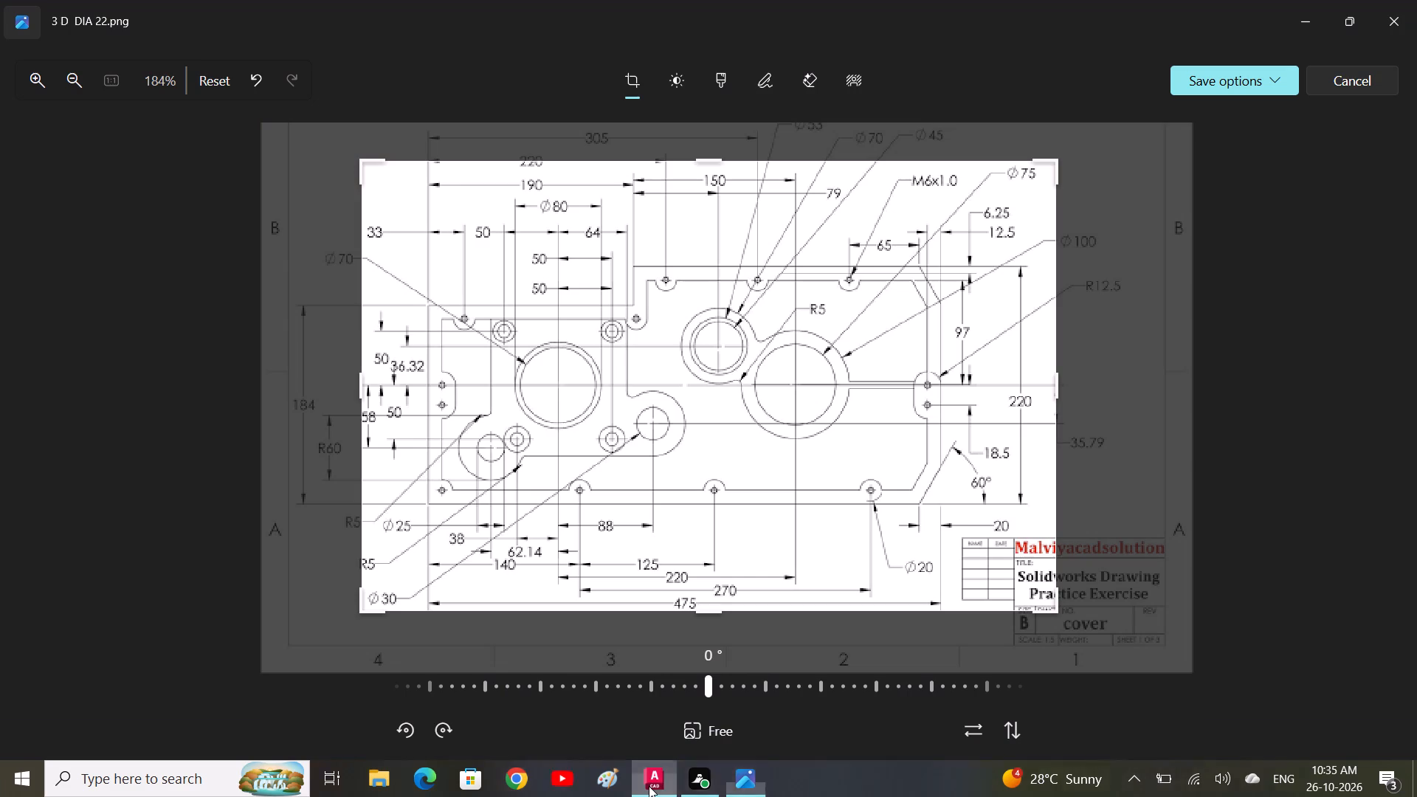
pyautogui.moveTo(494, 491); pyautogui.dragTo(541, 461, button='middle')
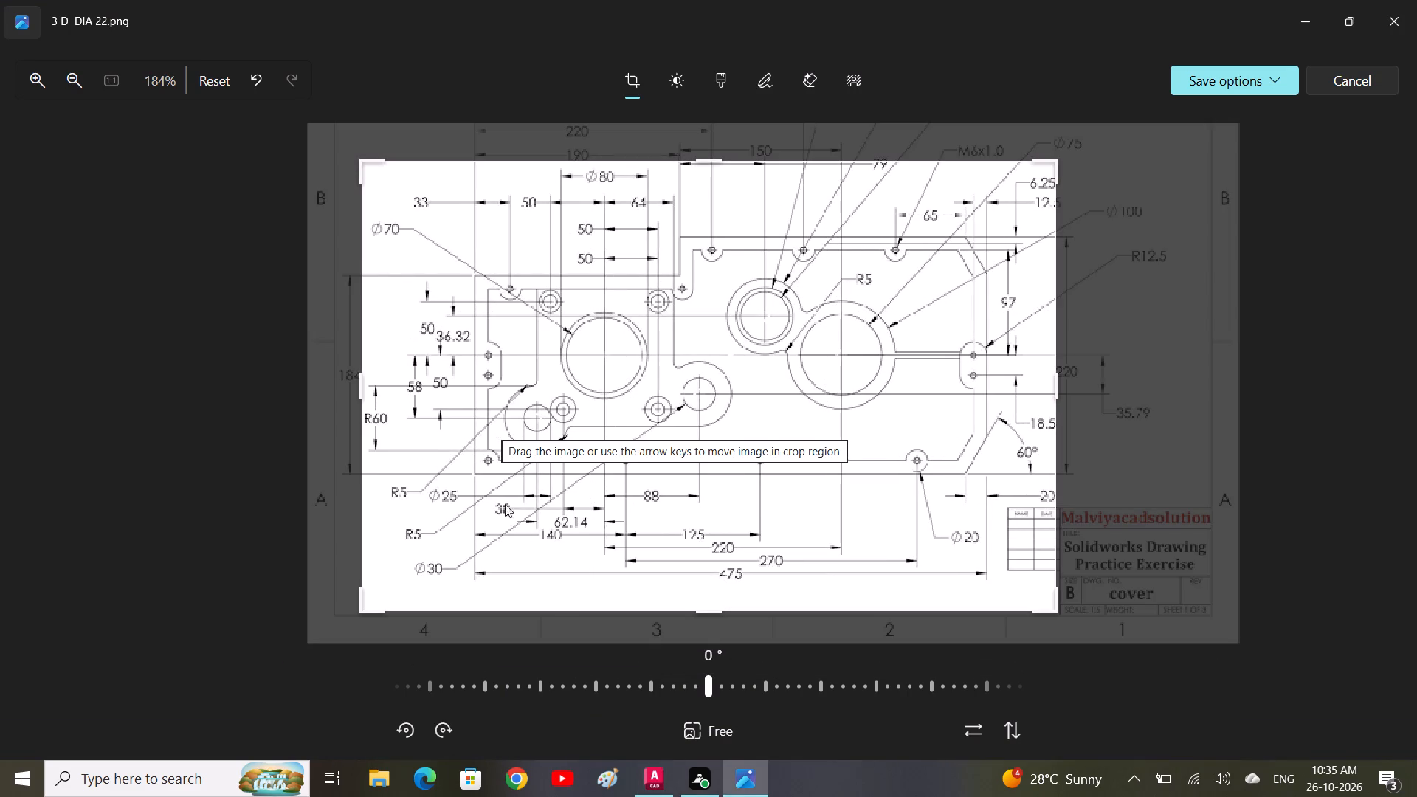
pyautogui.click(665, 776)
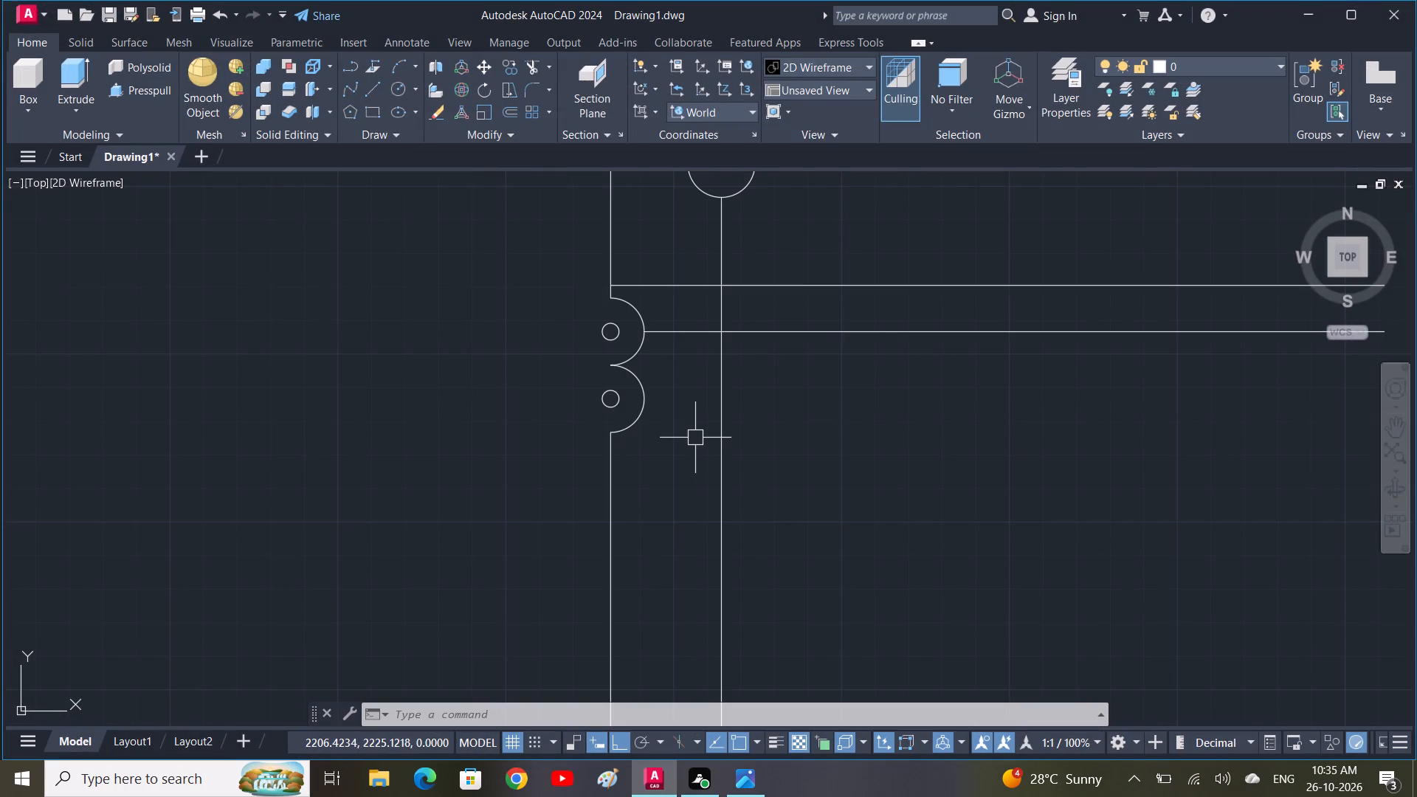
pyautogui.press('space')
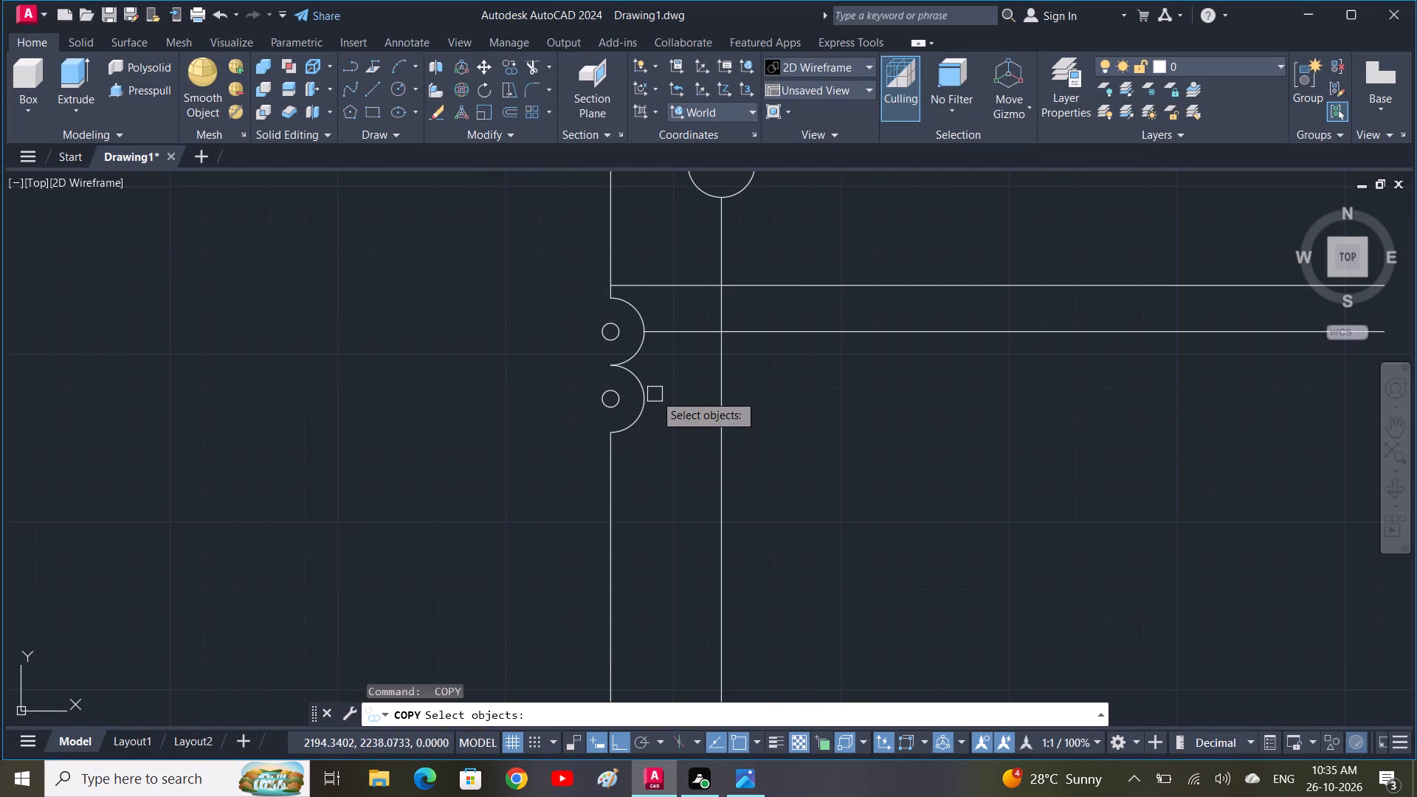
pyautogui.press('Escape')
pyautogui.press('l')
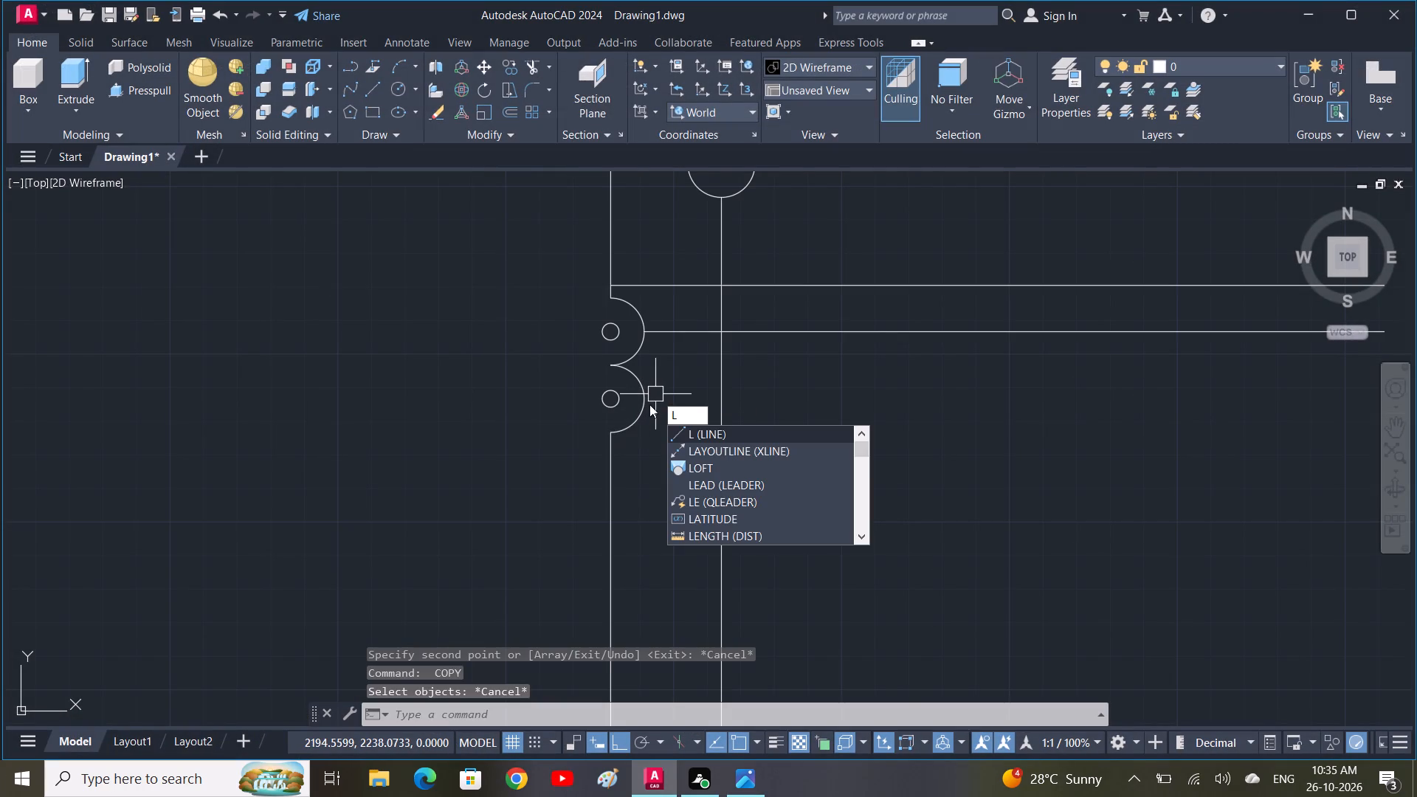
pyautogui.press('space')
pyautogui.click(647, 401)
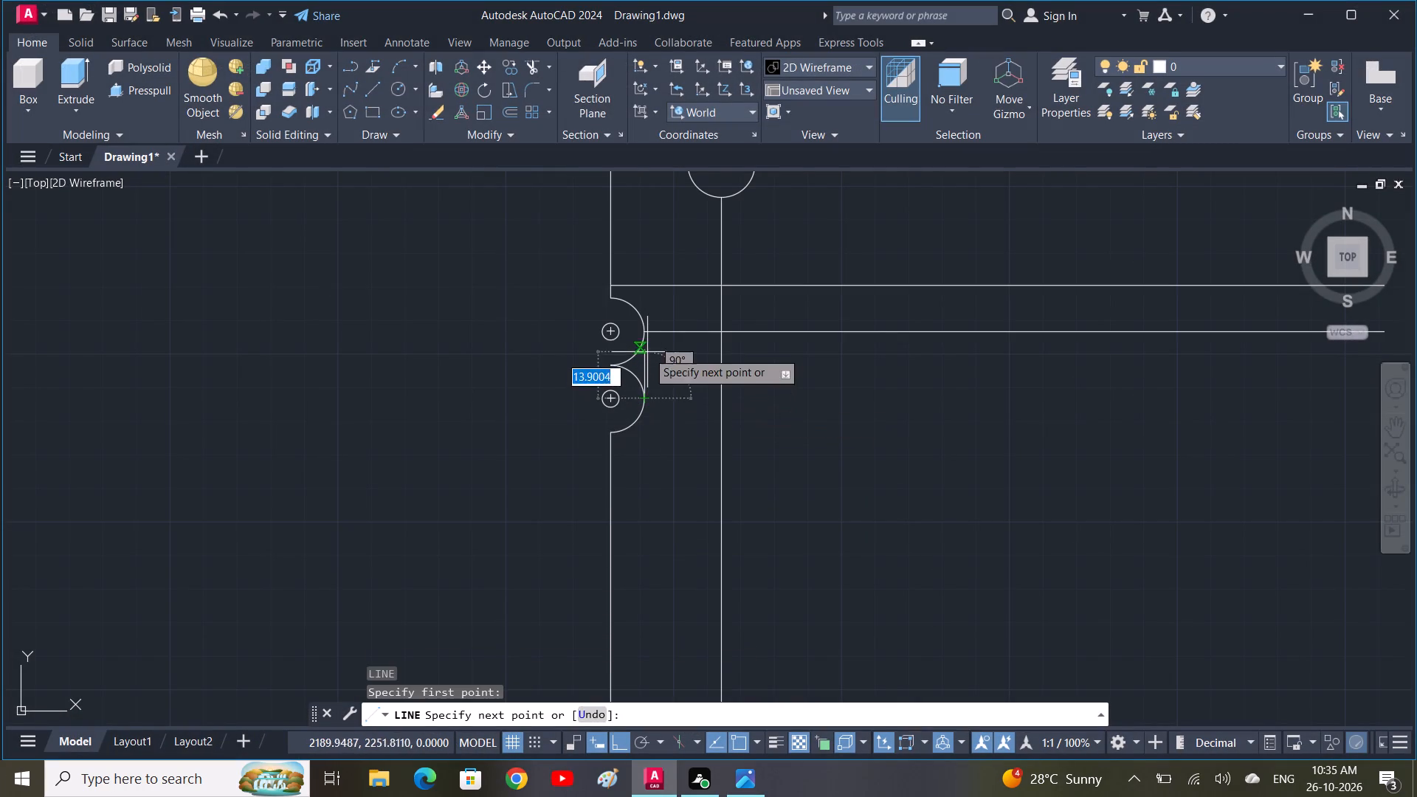
pyautogui.click(644, 335)
pyautogui.press('space')
# Trim the inner quarters of the two left-edge arcs where they meet, leaving one continuous boss outline.
pyautogui.write('TR')
pyautogui.press('space')
pyautogui.click(612, 359)
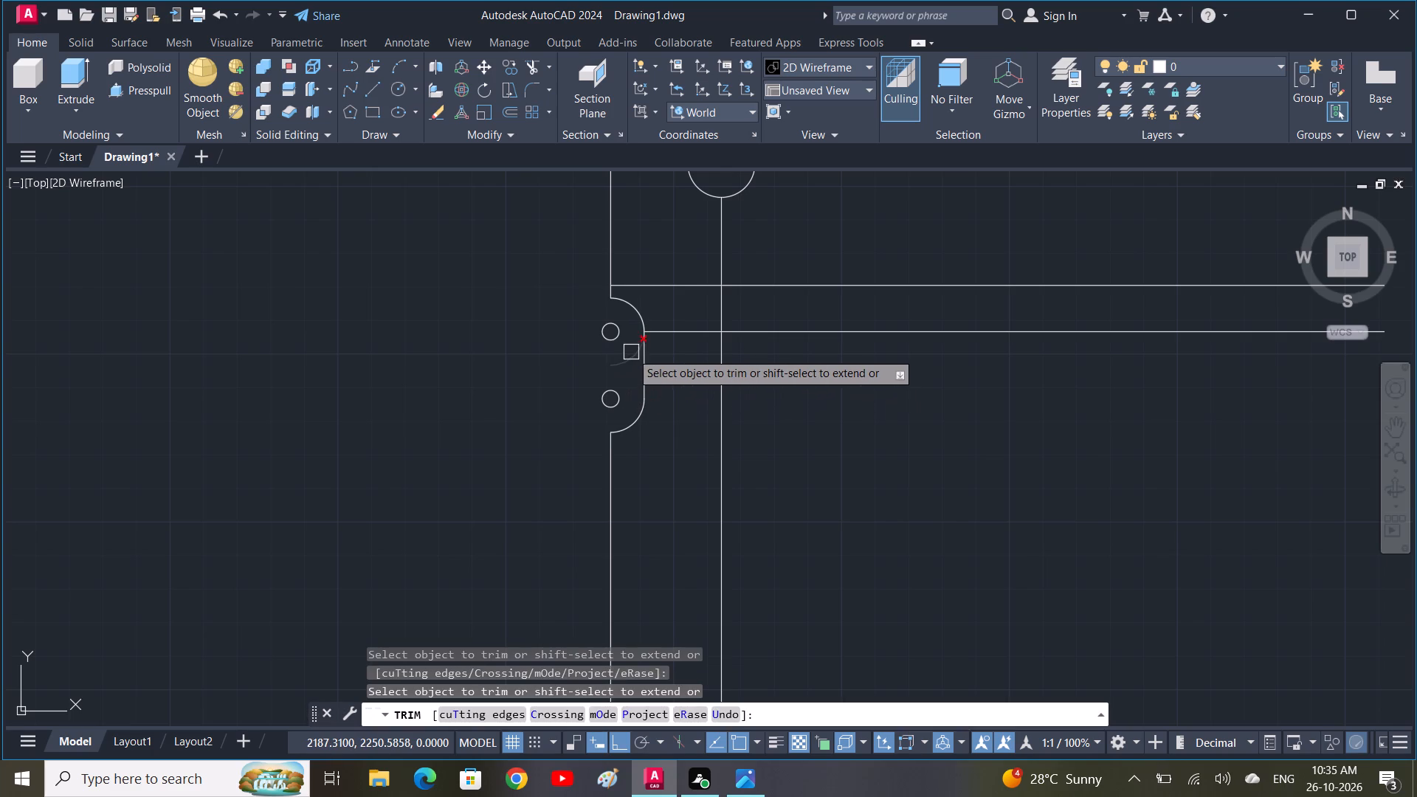
pyautogui.click(631, 352)
pyautogui.press('Escape')
# Trim the lower-left corner's larger circle to its inward quarter arc and remove the edge segments inside it and the 5-diameter hole.
pyautogui.scroll(-3, 677, 417)
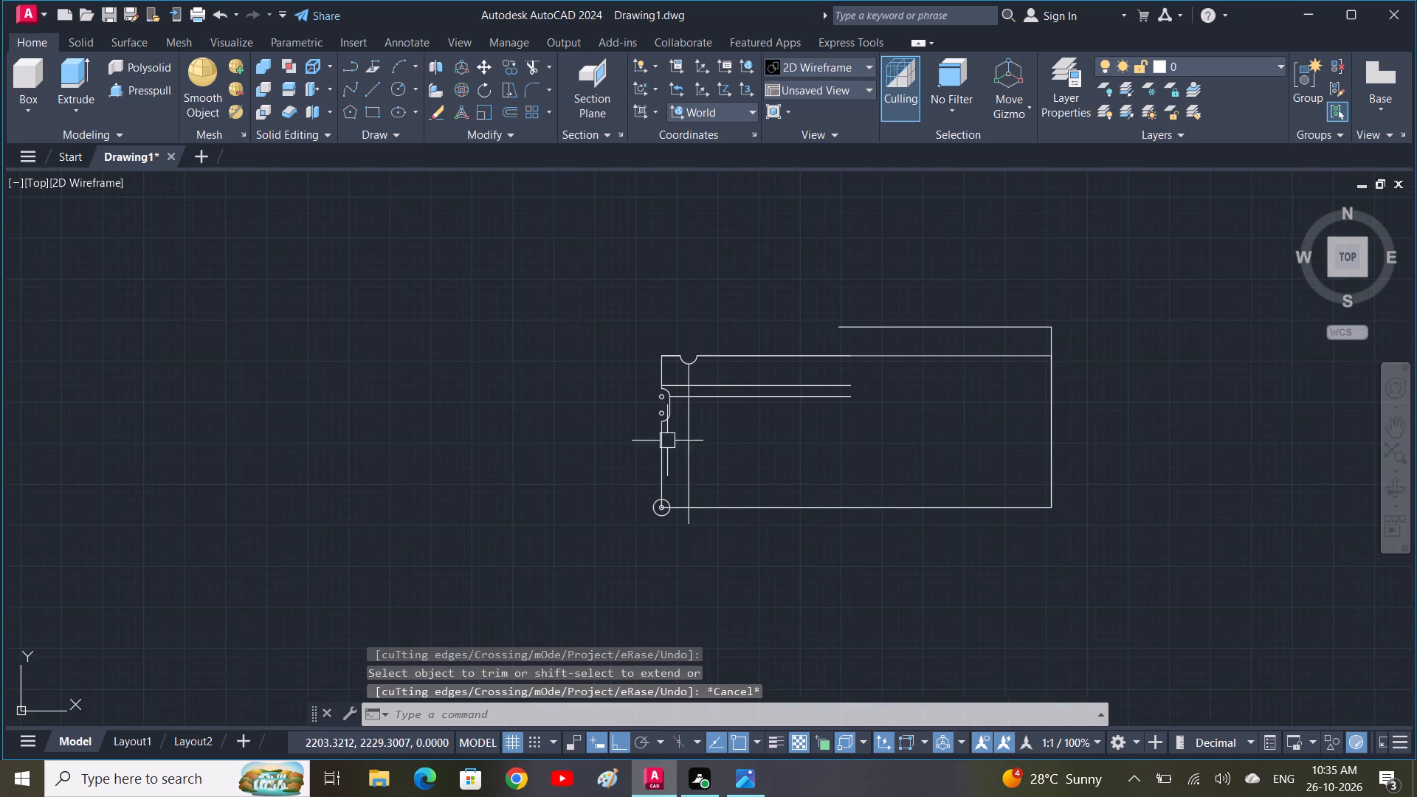
pyautogui.moveTo(615, 536); pyautogui.dragTo(694, 452, button='middle')
pyautogui.click(663, 766)
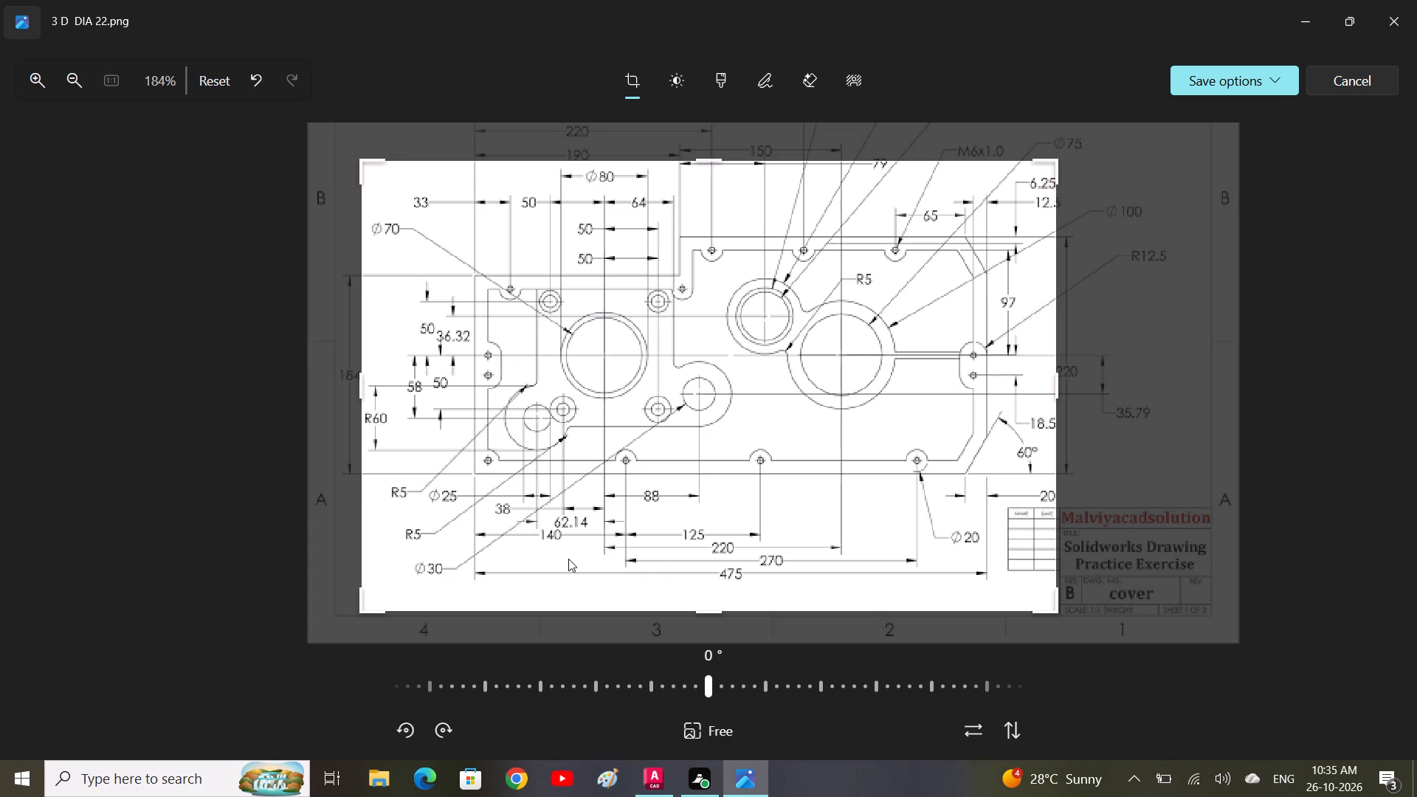
pyautogui.click(644, 777)
pyautogui.write('TR')
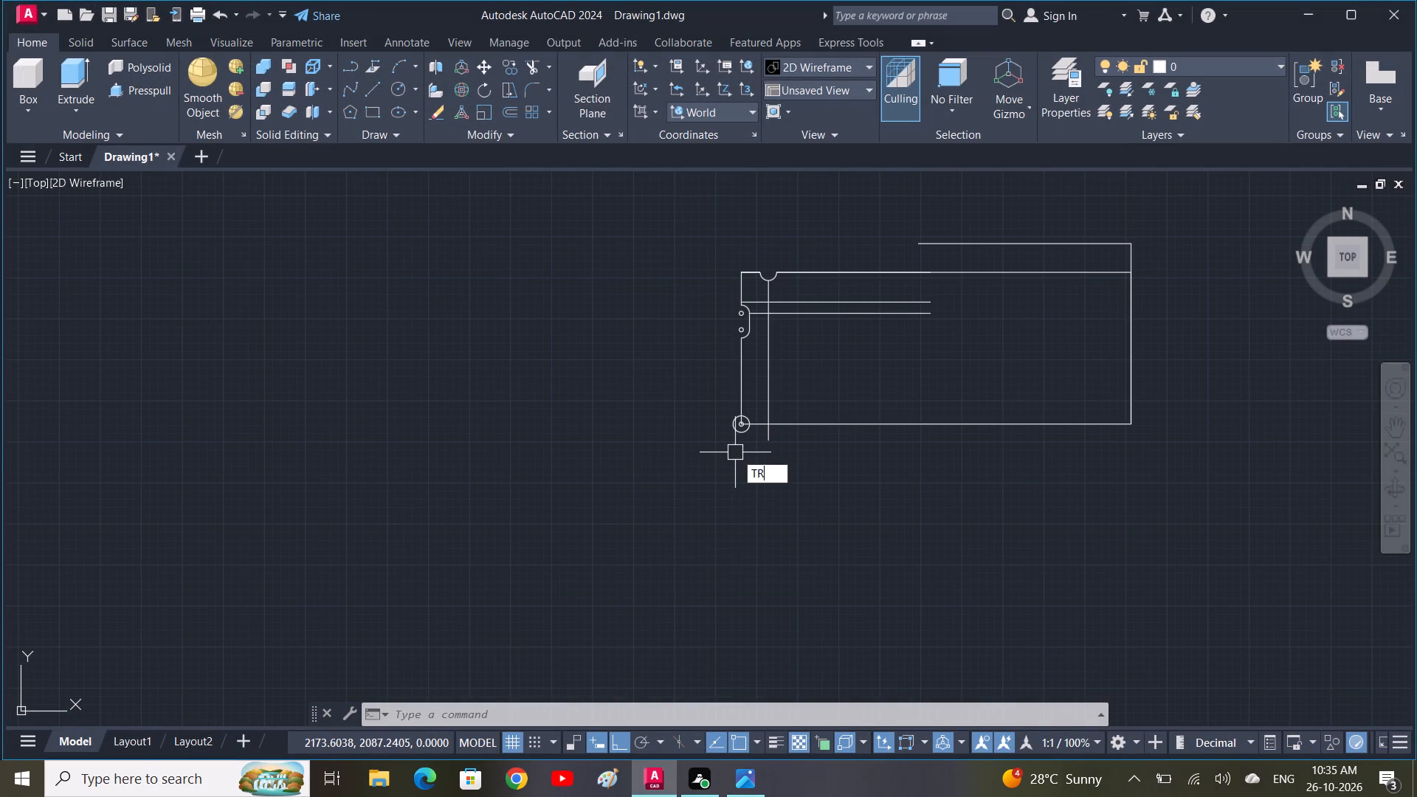
pyautogui.press('space')
pyautogui.scroll(2, 735, 452)
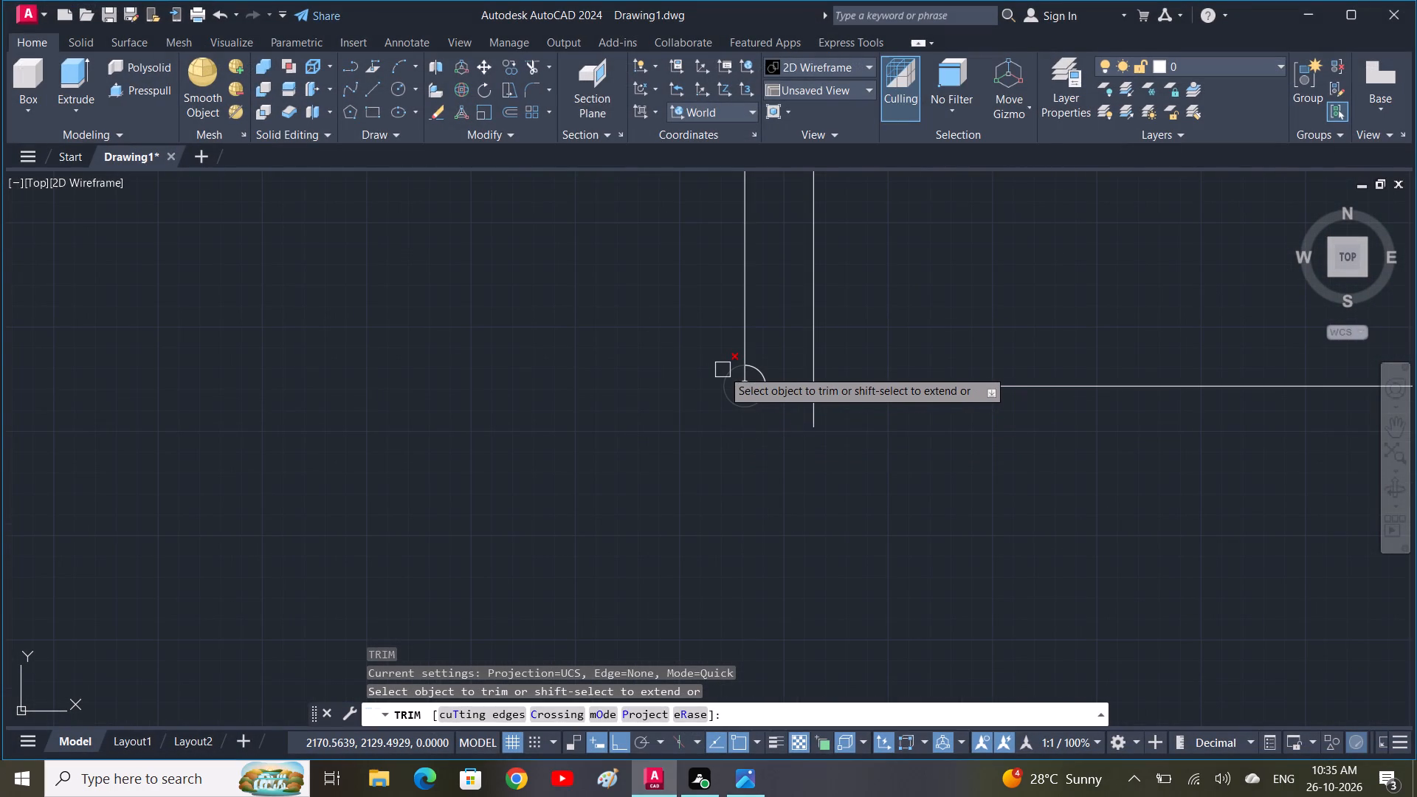
pyautogui.click(723, 370)
pyautogui.scroll(2, 748, 406)
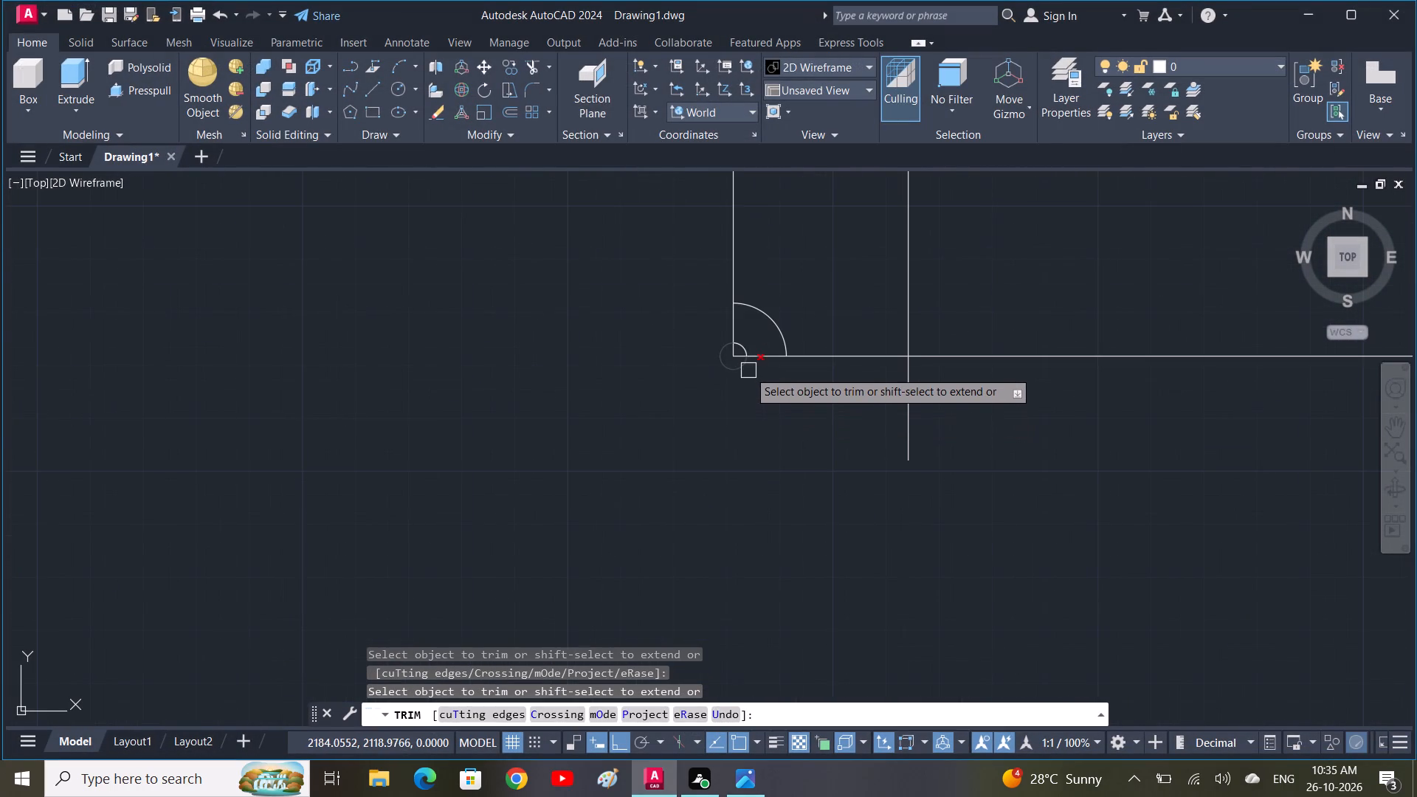
pyautogui.click(764, 351)
pyautogui.click(730, 320)
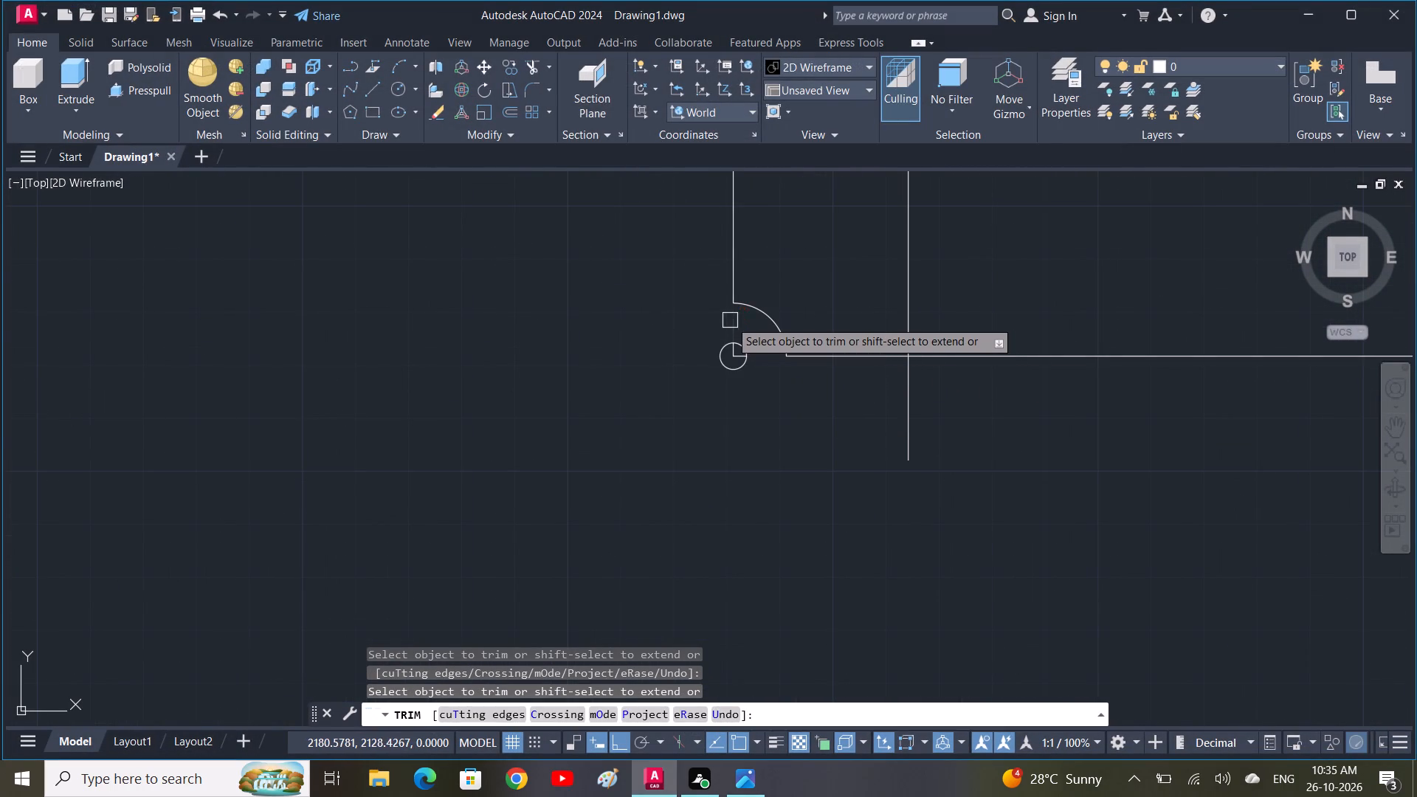
pyautogui.scroll(3, 739, 363)
pyautogui.click(725, 338)
pyautogui.click(708, 314)
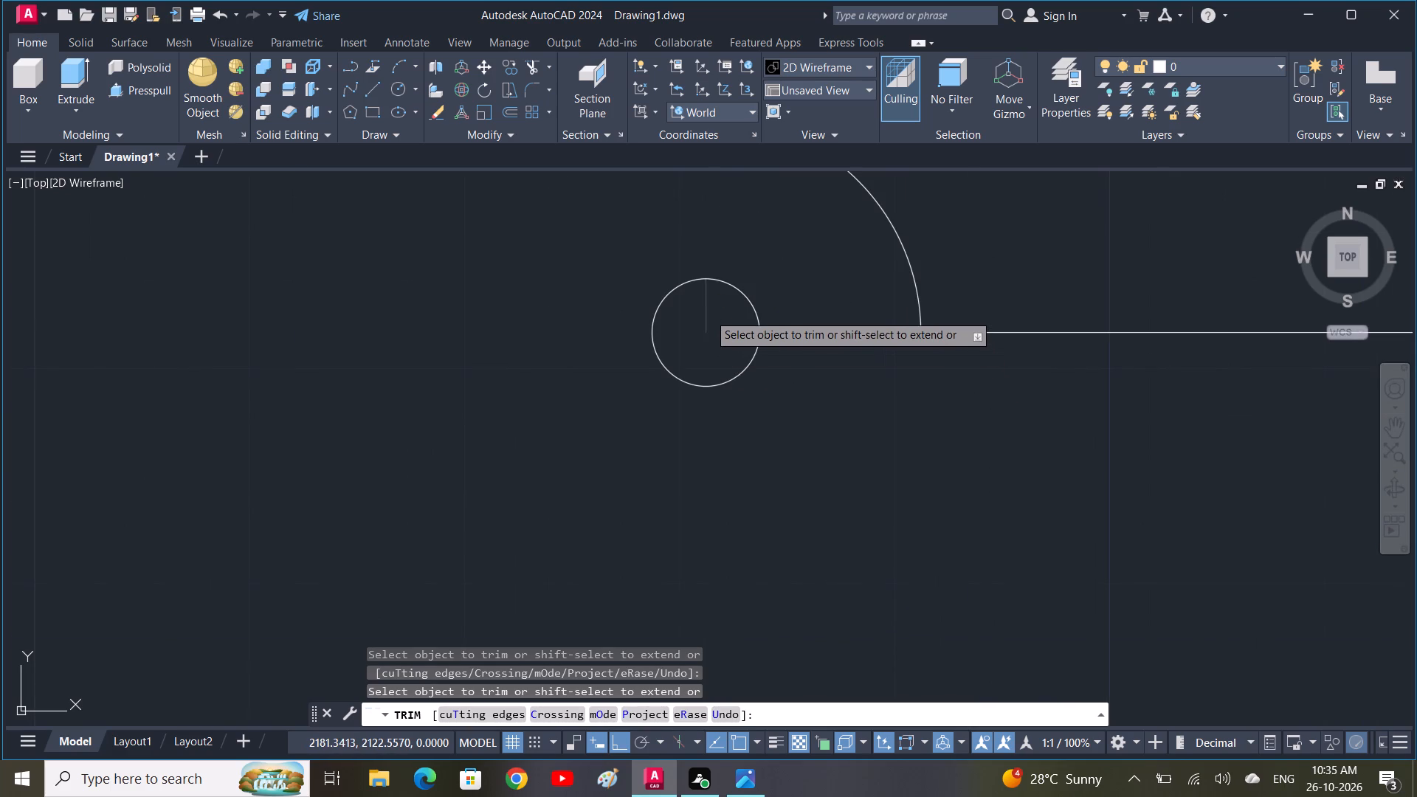
pyautogui.scroll(-5, 708, 311)
pyautogui.press('Escape')
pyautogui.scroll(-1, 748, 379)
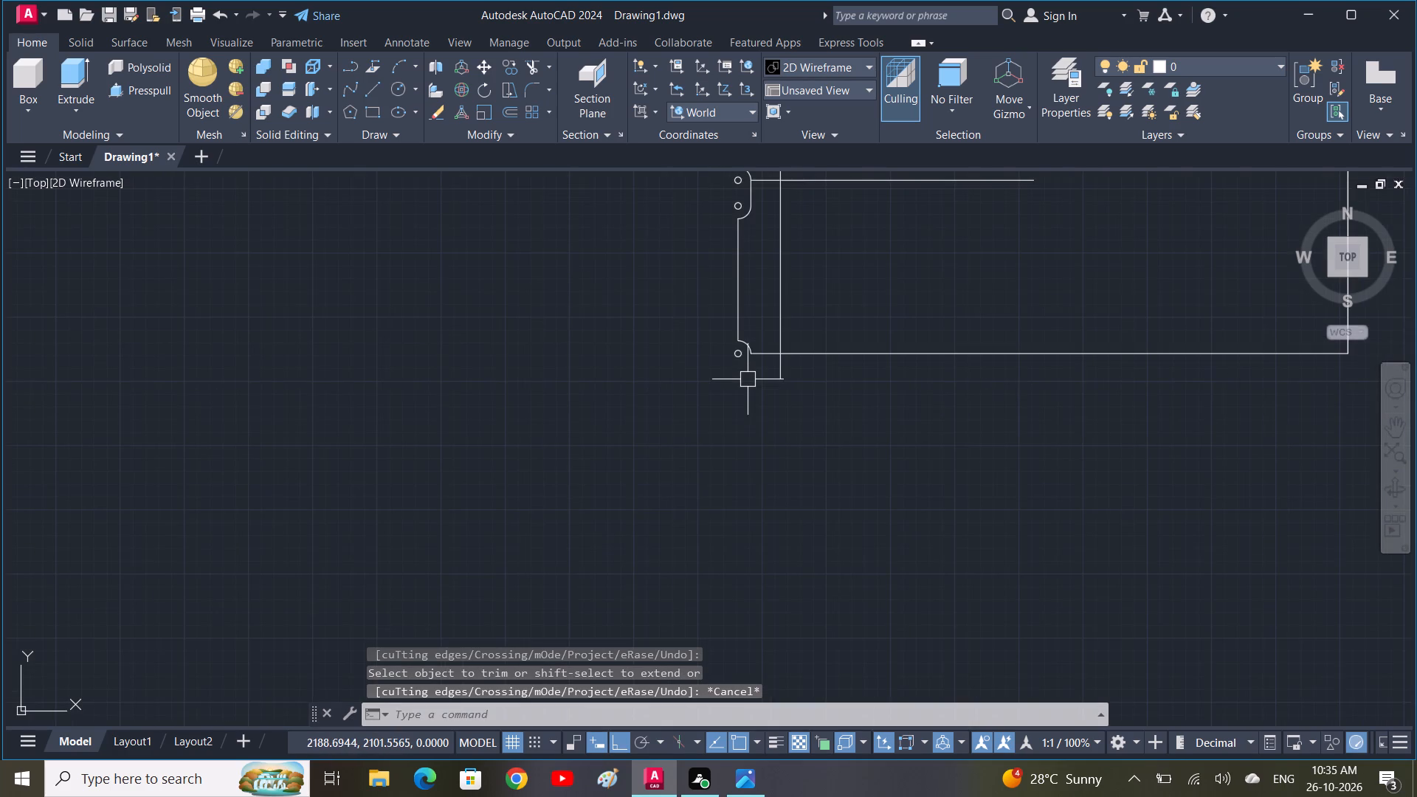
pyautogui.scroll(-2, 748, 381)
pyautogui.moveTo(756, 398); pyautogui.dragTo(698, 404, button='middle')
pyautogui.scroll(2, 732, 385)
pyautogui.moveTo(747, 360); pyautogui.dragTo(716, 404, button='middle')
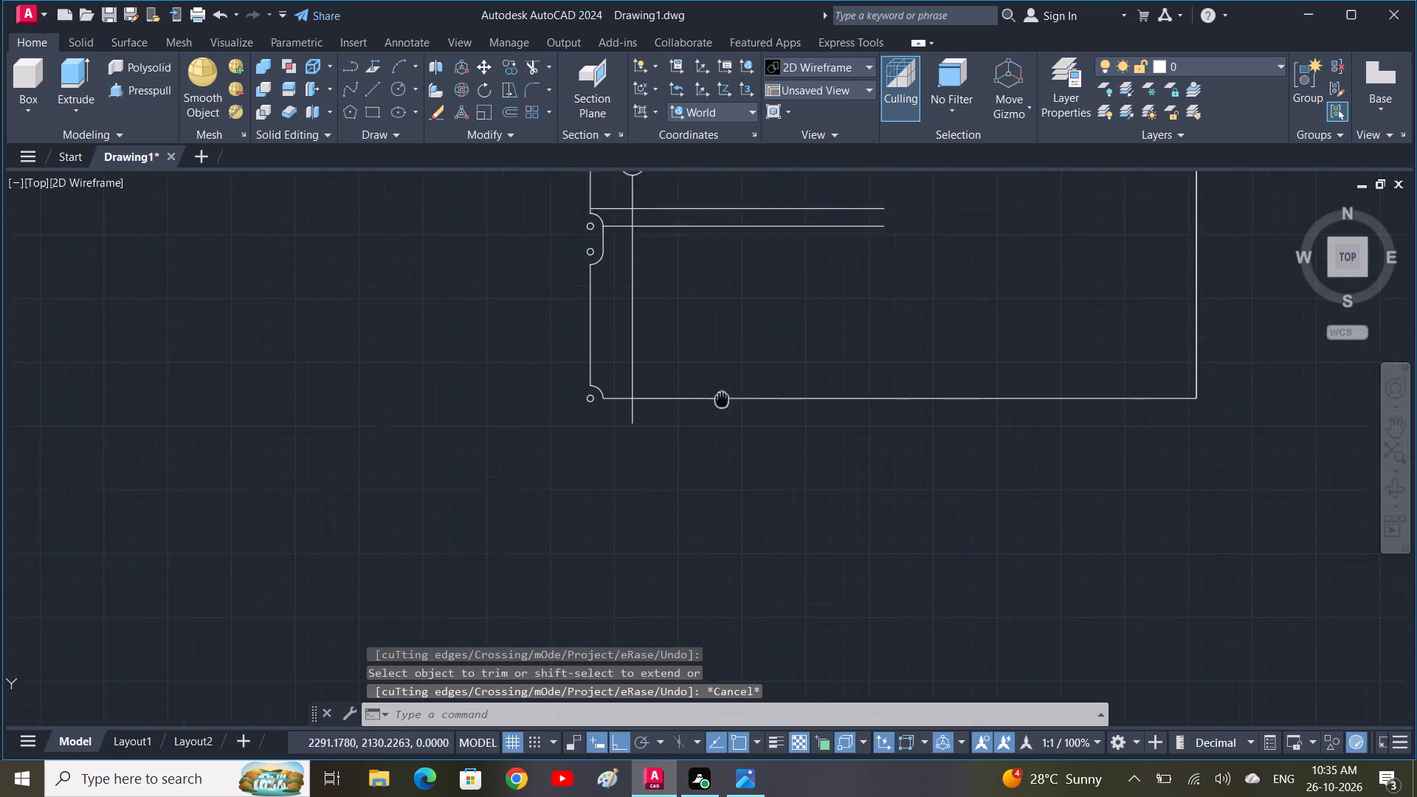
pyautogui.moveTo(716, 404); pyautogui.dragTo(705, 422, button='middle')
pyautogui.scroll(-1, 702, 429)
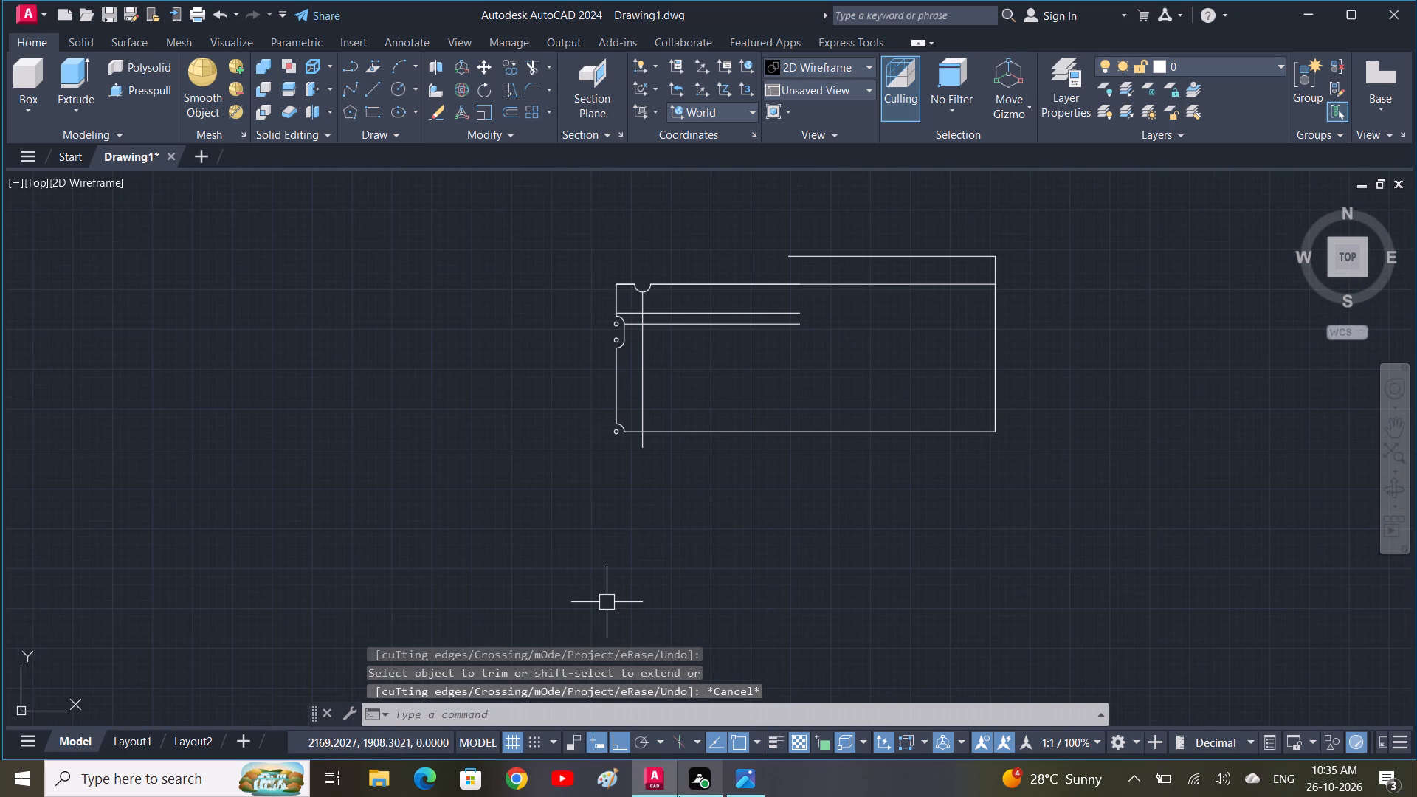
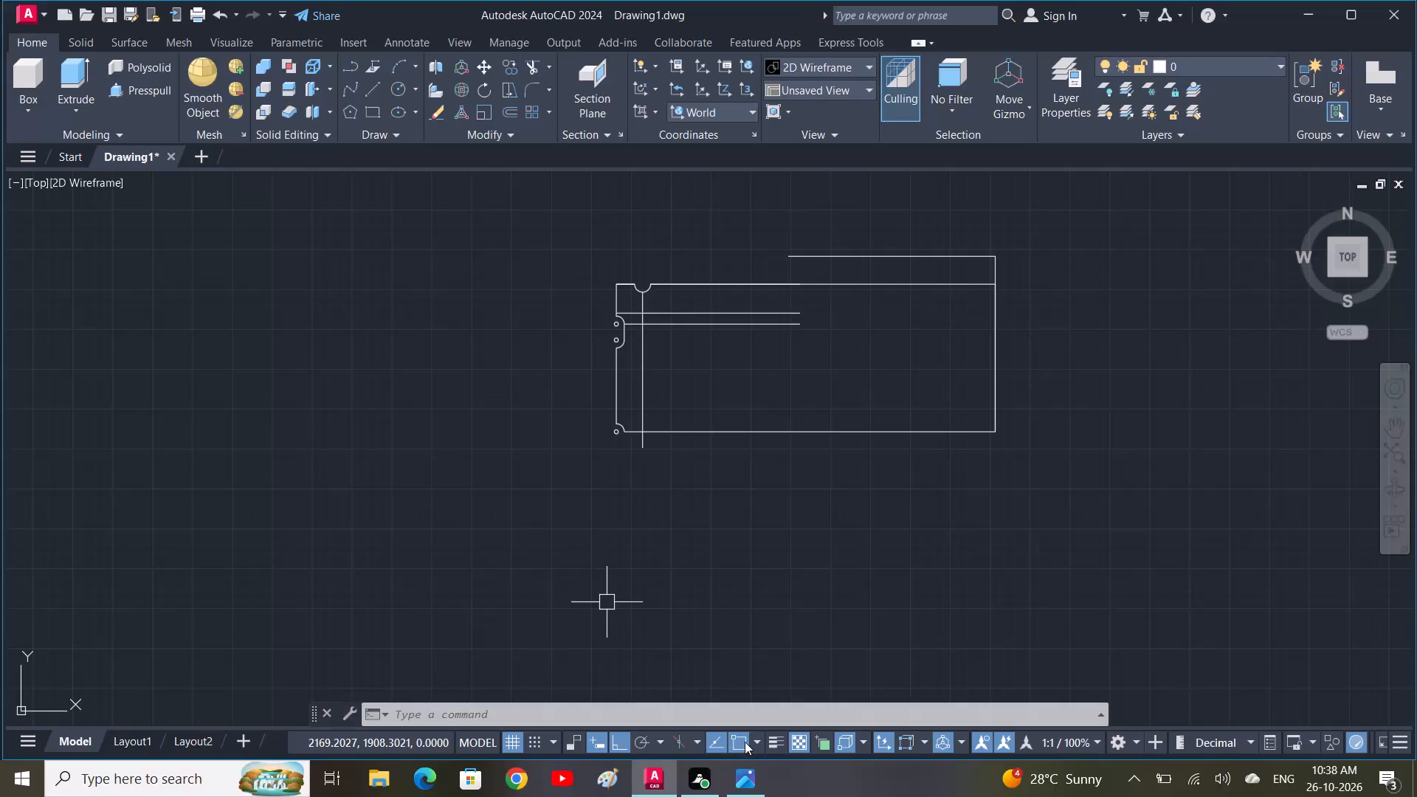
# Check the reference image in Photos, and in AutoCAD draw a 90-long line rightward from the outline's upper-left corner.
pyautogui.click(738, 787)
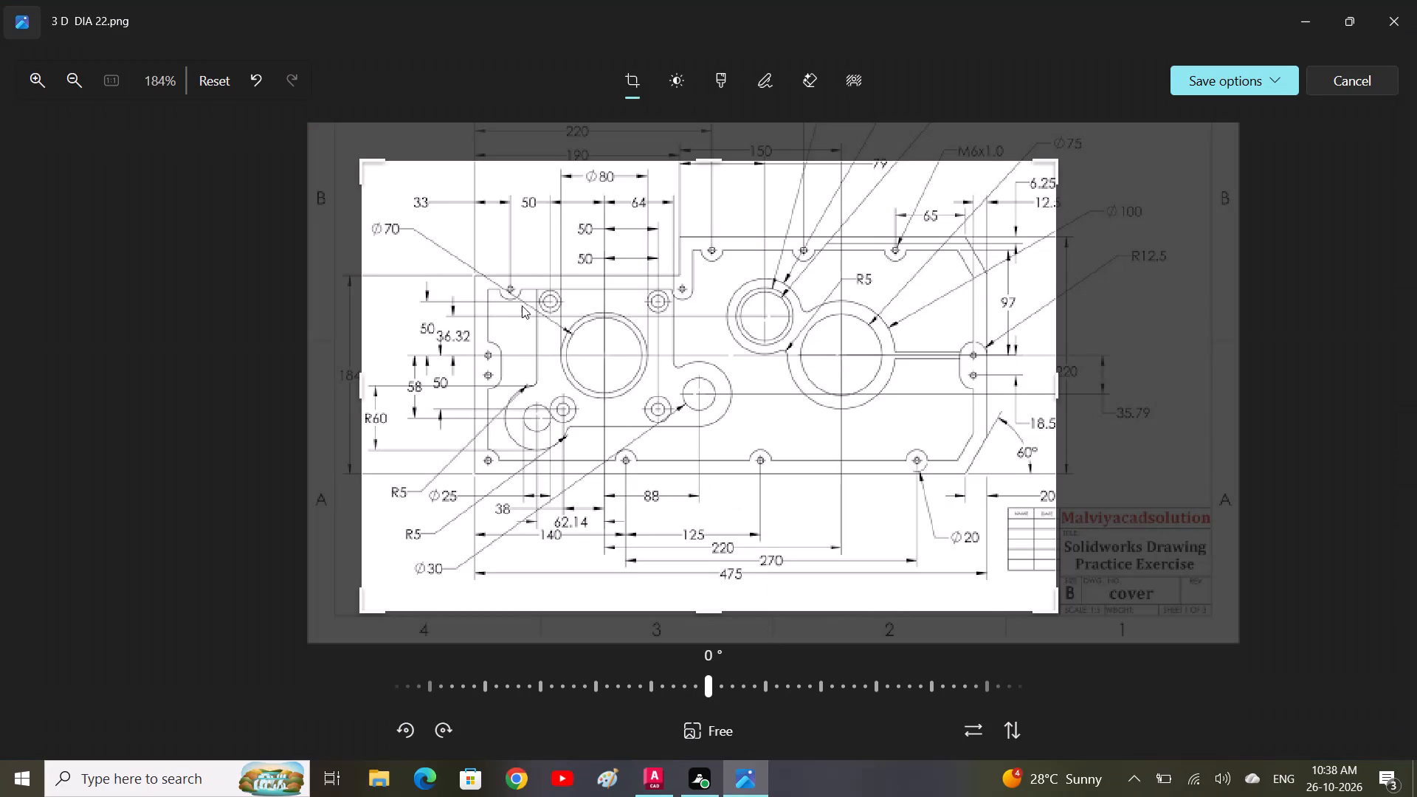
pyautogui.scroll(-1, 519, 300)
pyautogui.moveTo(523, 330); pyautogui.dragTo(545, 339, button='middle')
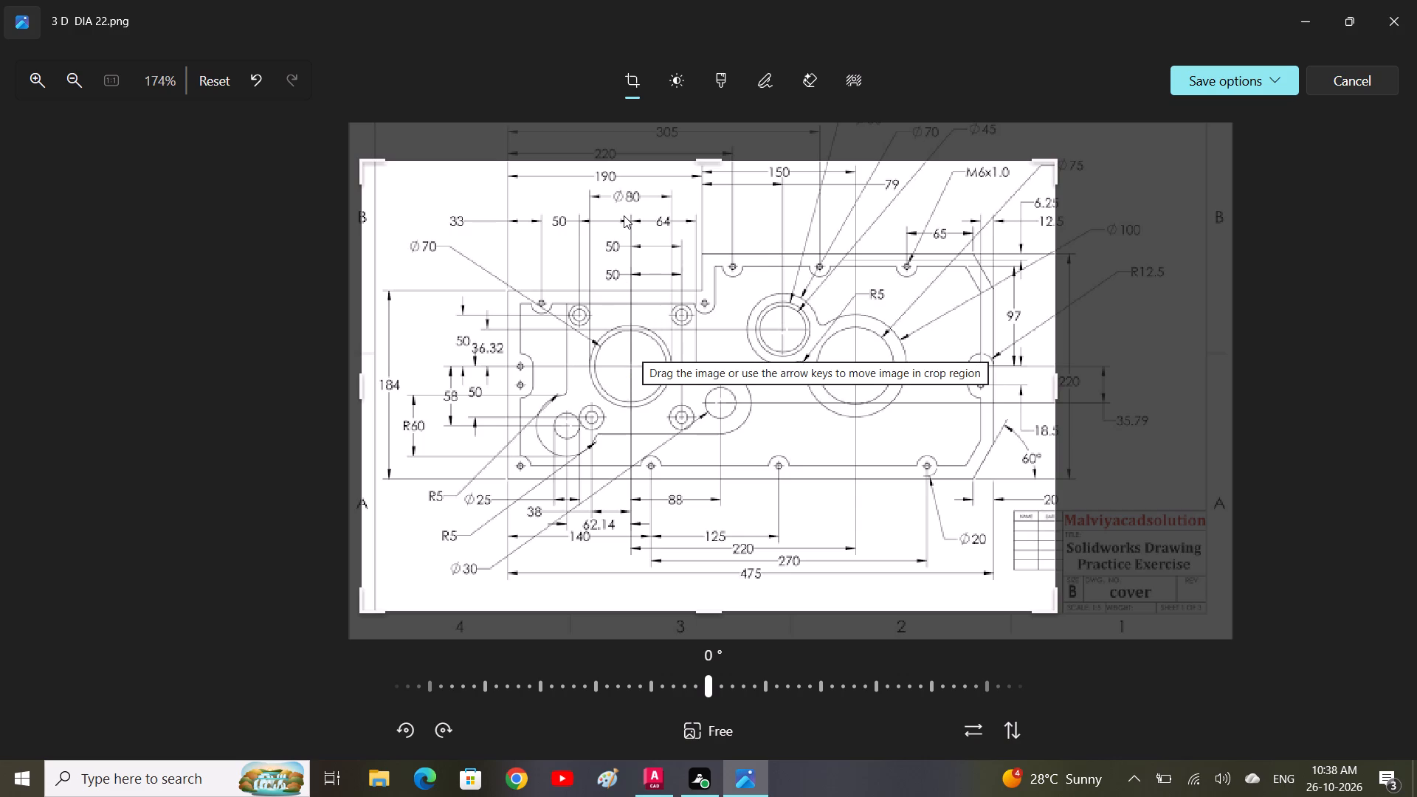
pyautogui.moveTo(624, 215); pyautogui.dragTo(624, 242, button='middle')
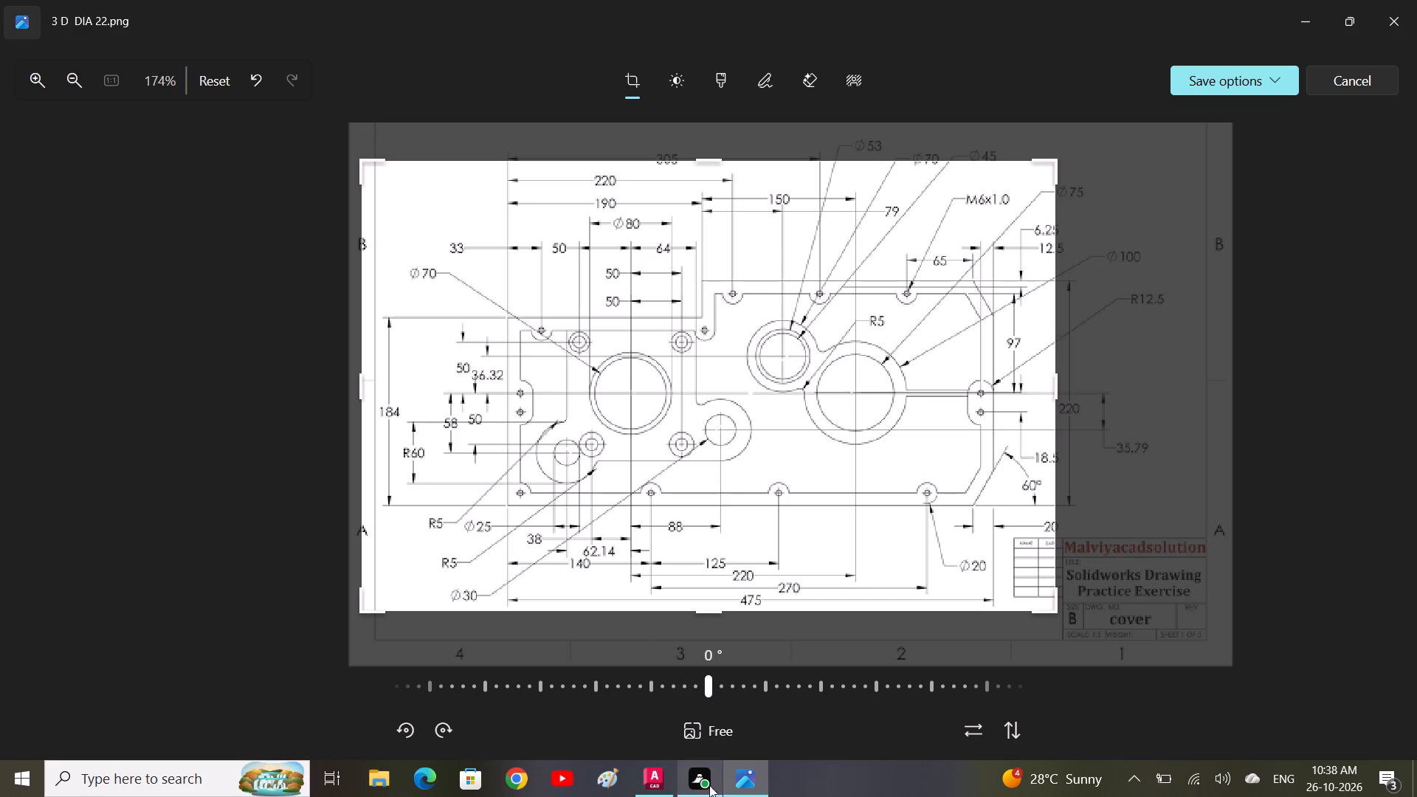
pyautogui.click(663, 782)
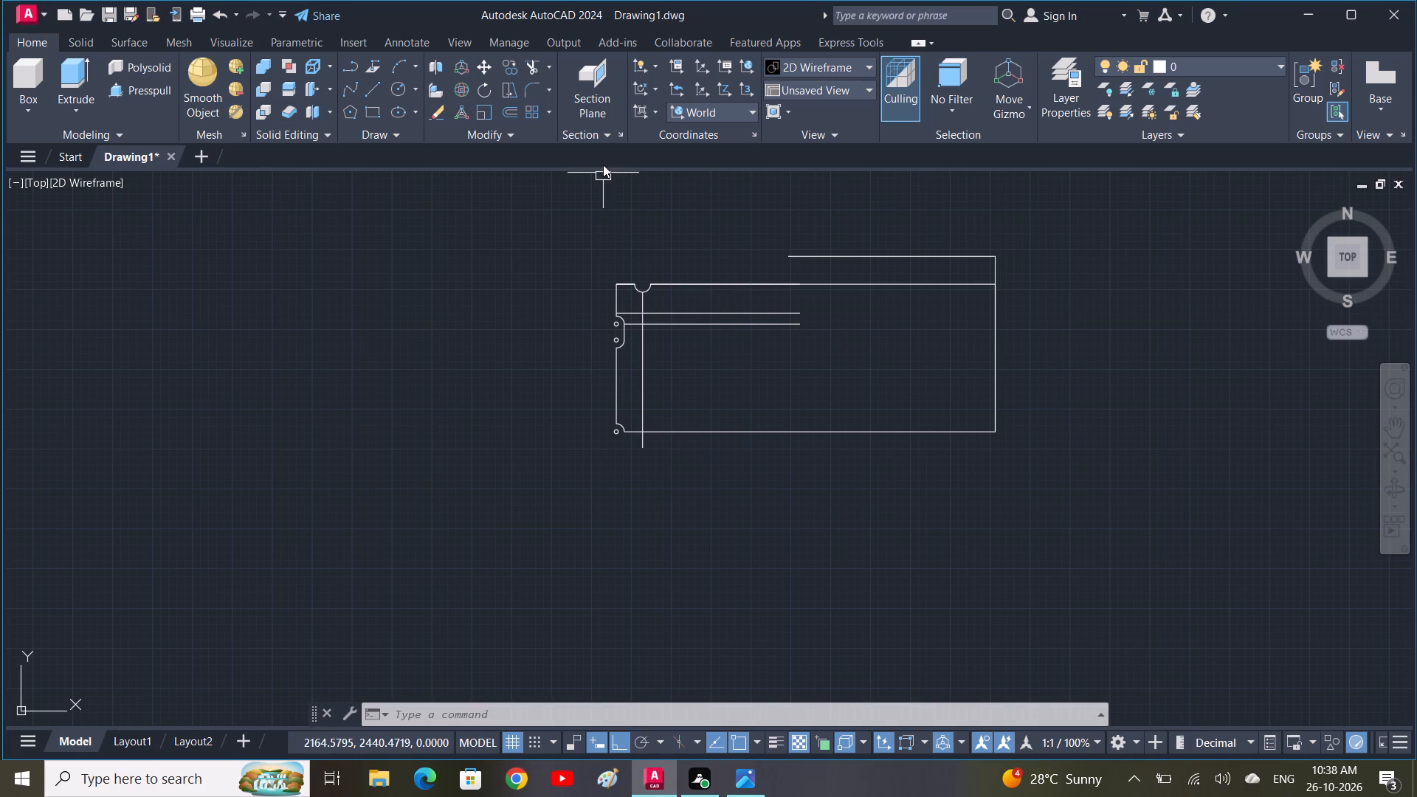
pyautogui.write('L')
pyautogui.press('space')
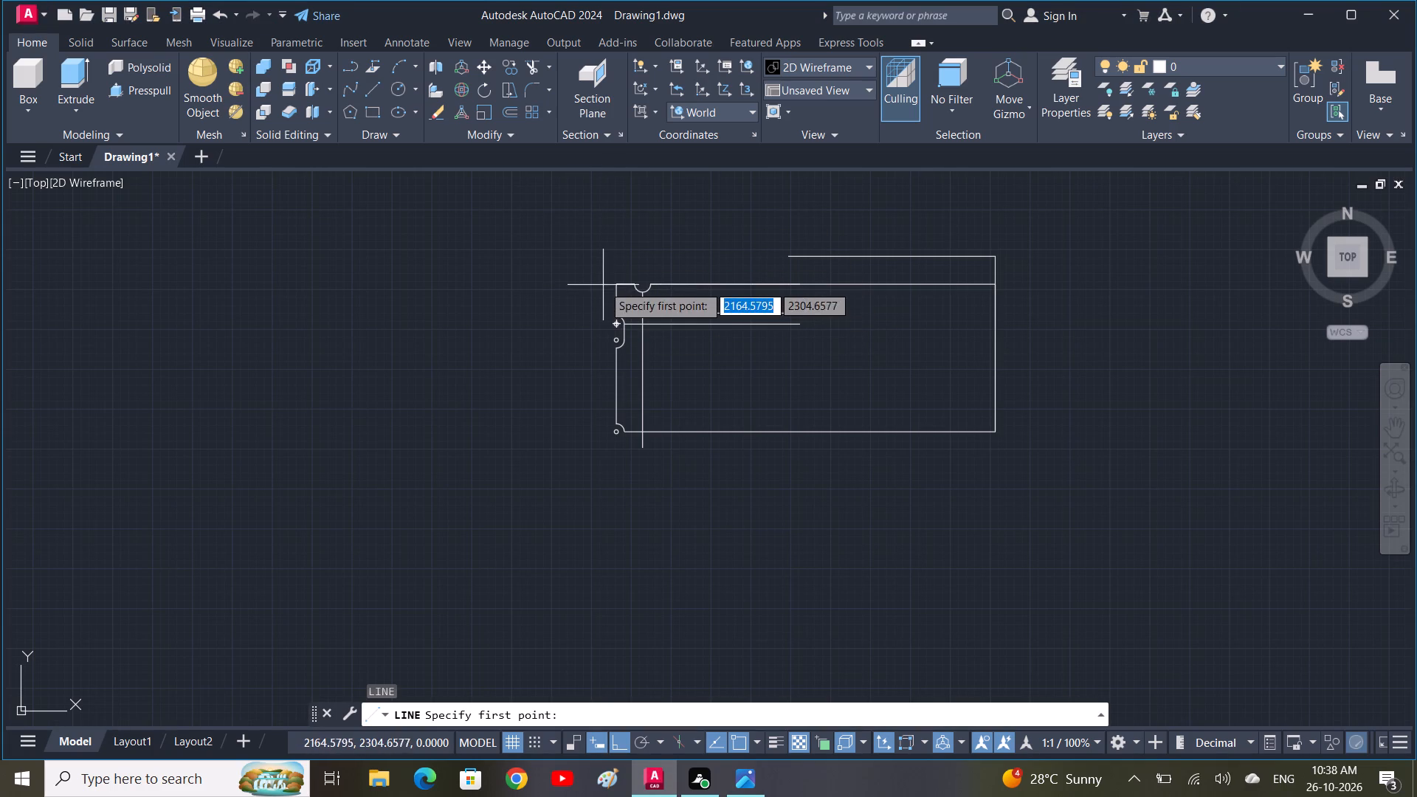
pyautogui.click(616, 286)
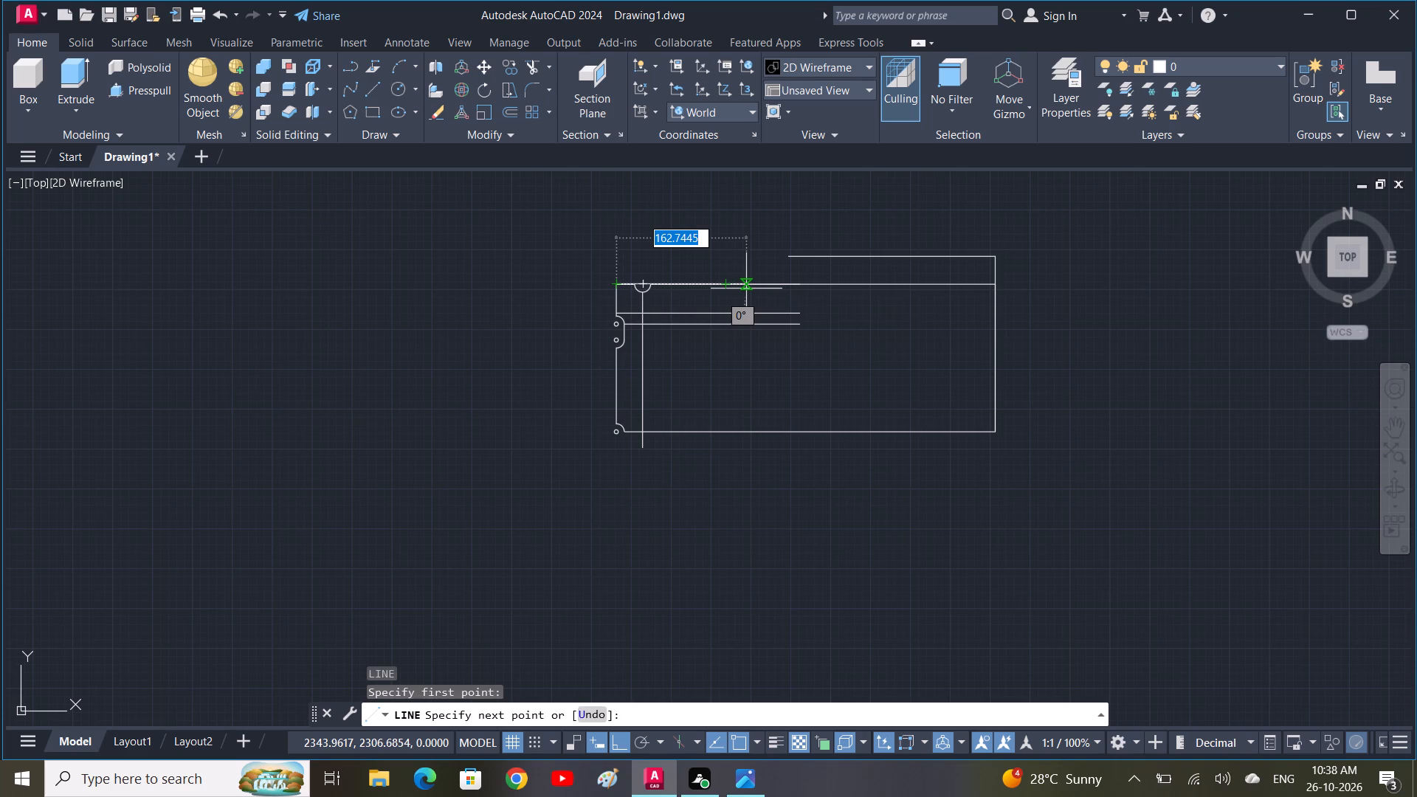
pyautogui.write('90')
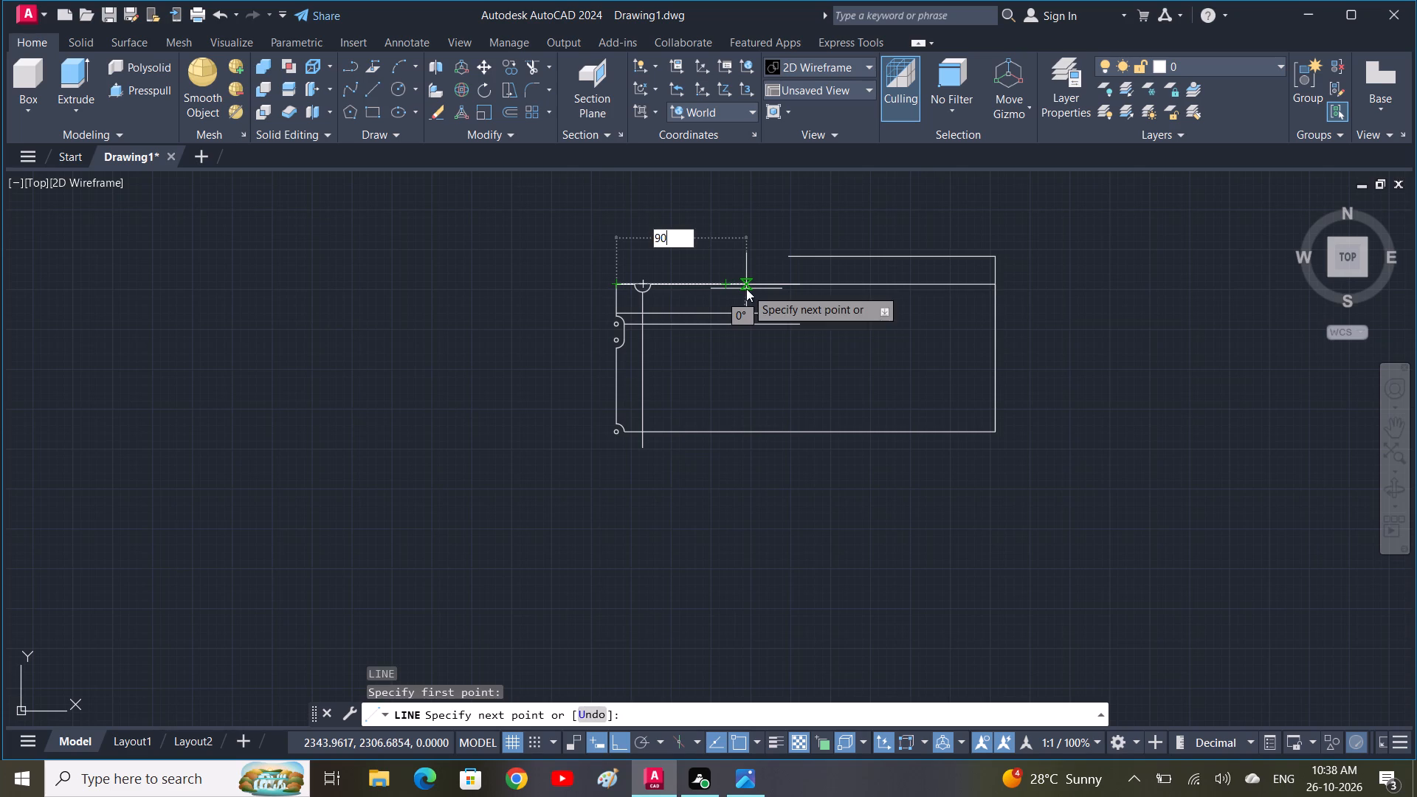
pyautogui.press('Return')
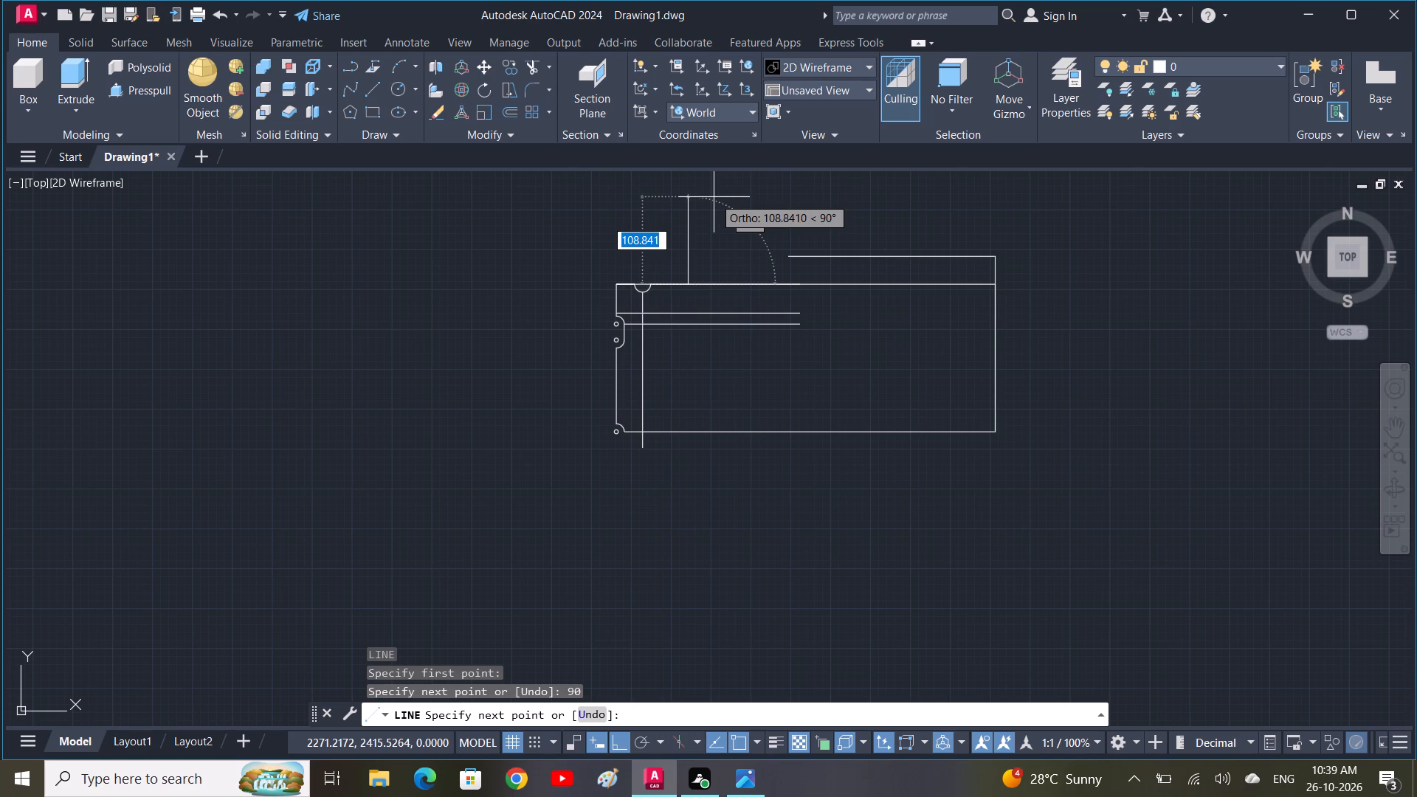
# Recheck the reference in Photos and, in AutoCAD, replace the 90 segment with a 190-long one, continuing about 69 vertically upward.
pyautogui.click(745, 777)
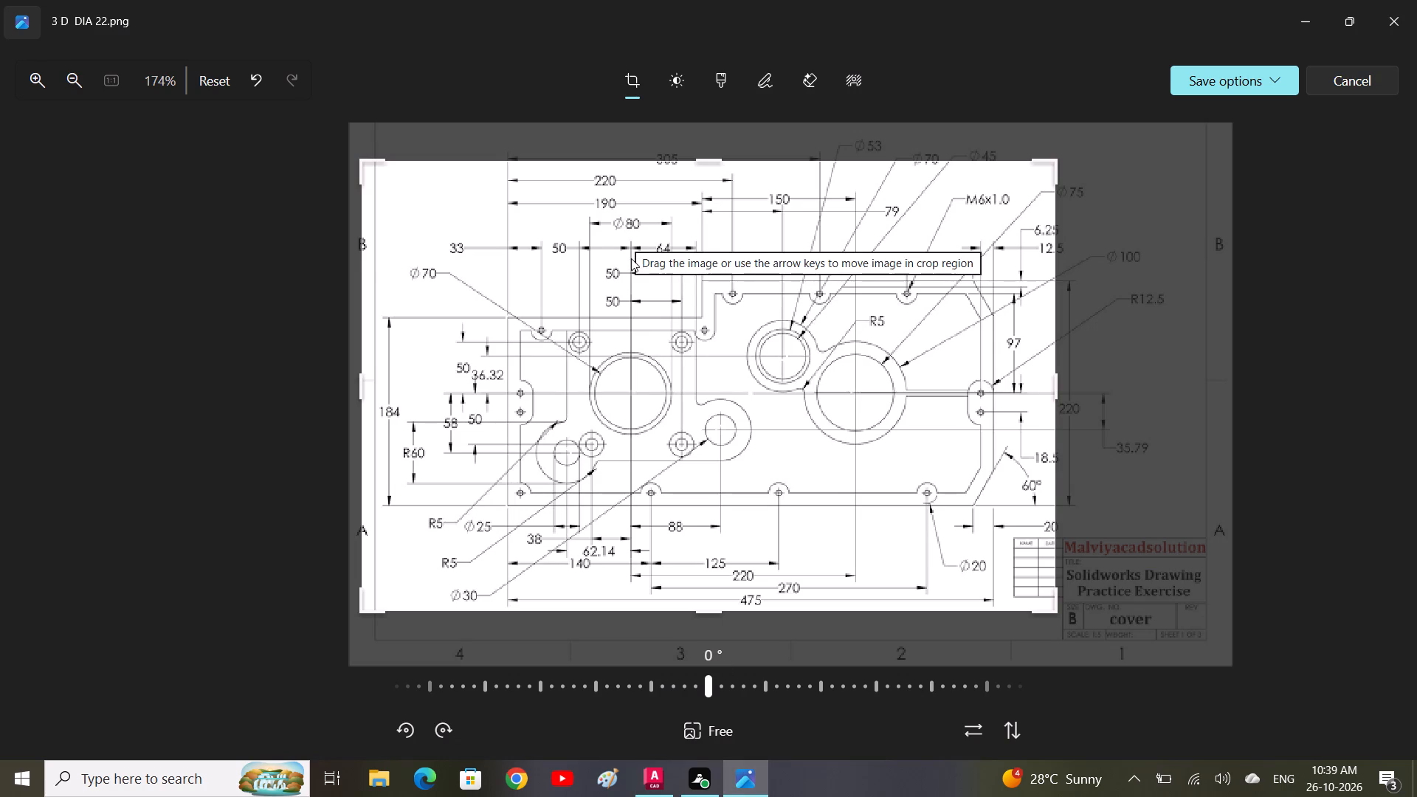
pyautogui.click(645, 777)
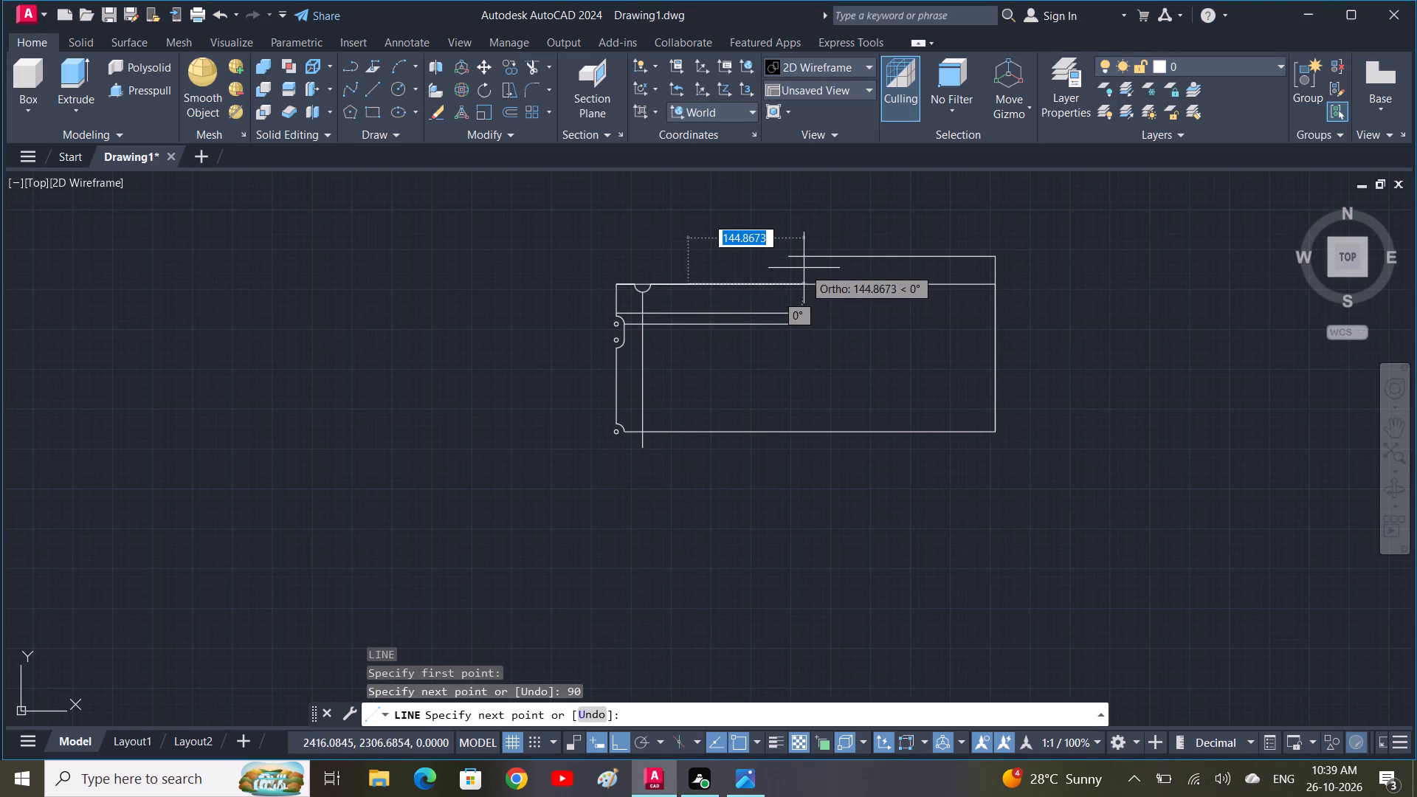
pyautogui.write('U')
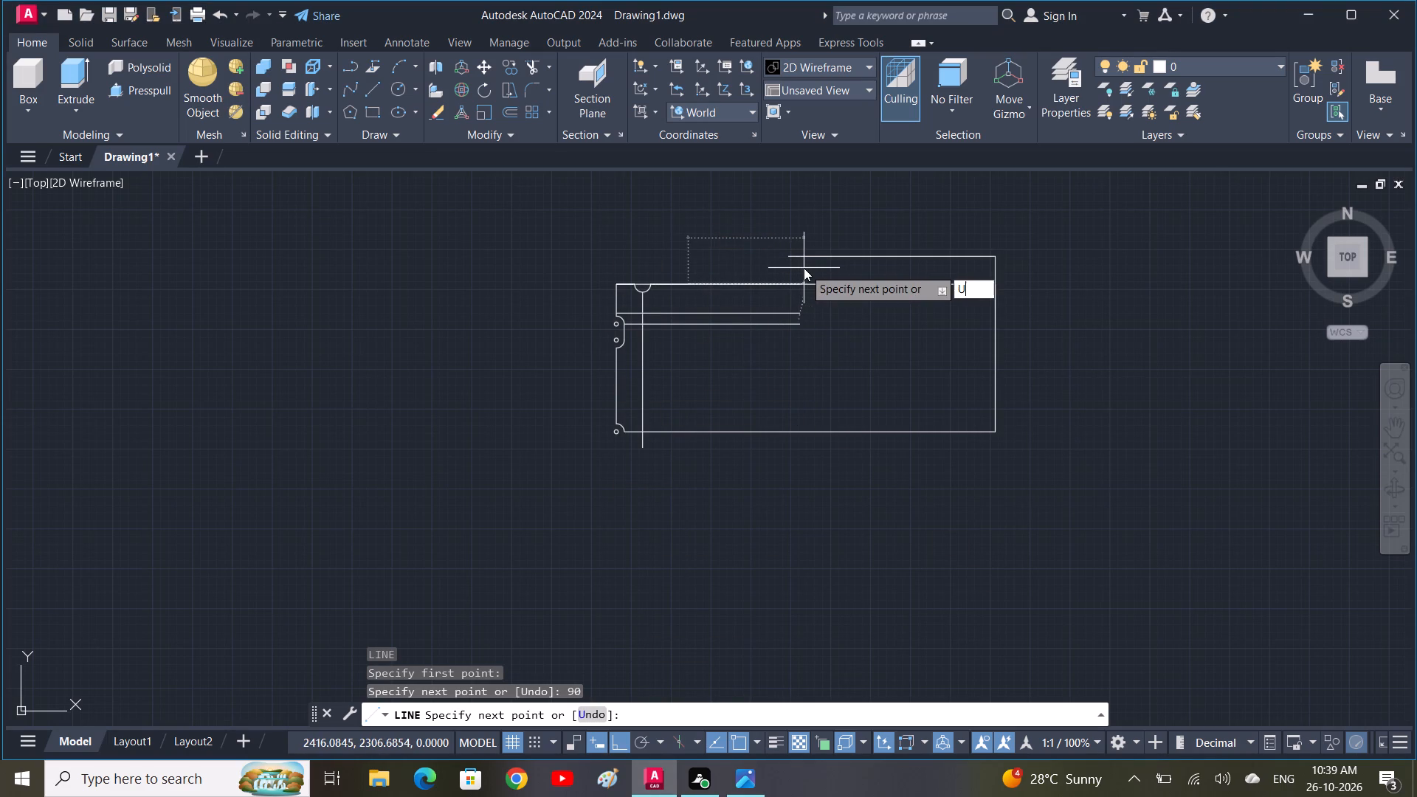
pyautogui.press('space')
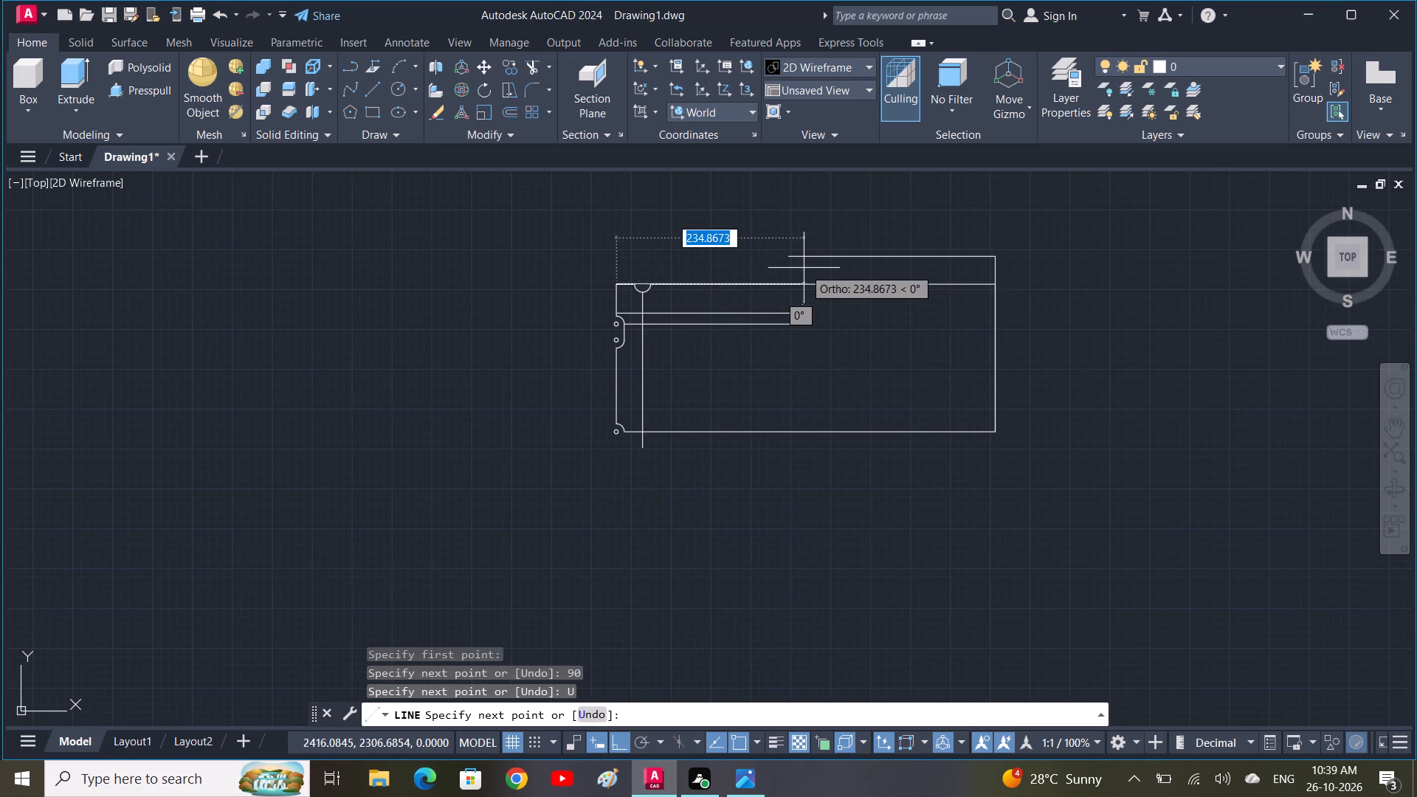
pyautogui.write('190')
pyautogui.press('Return')
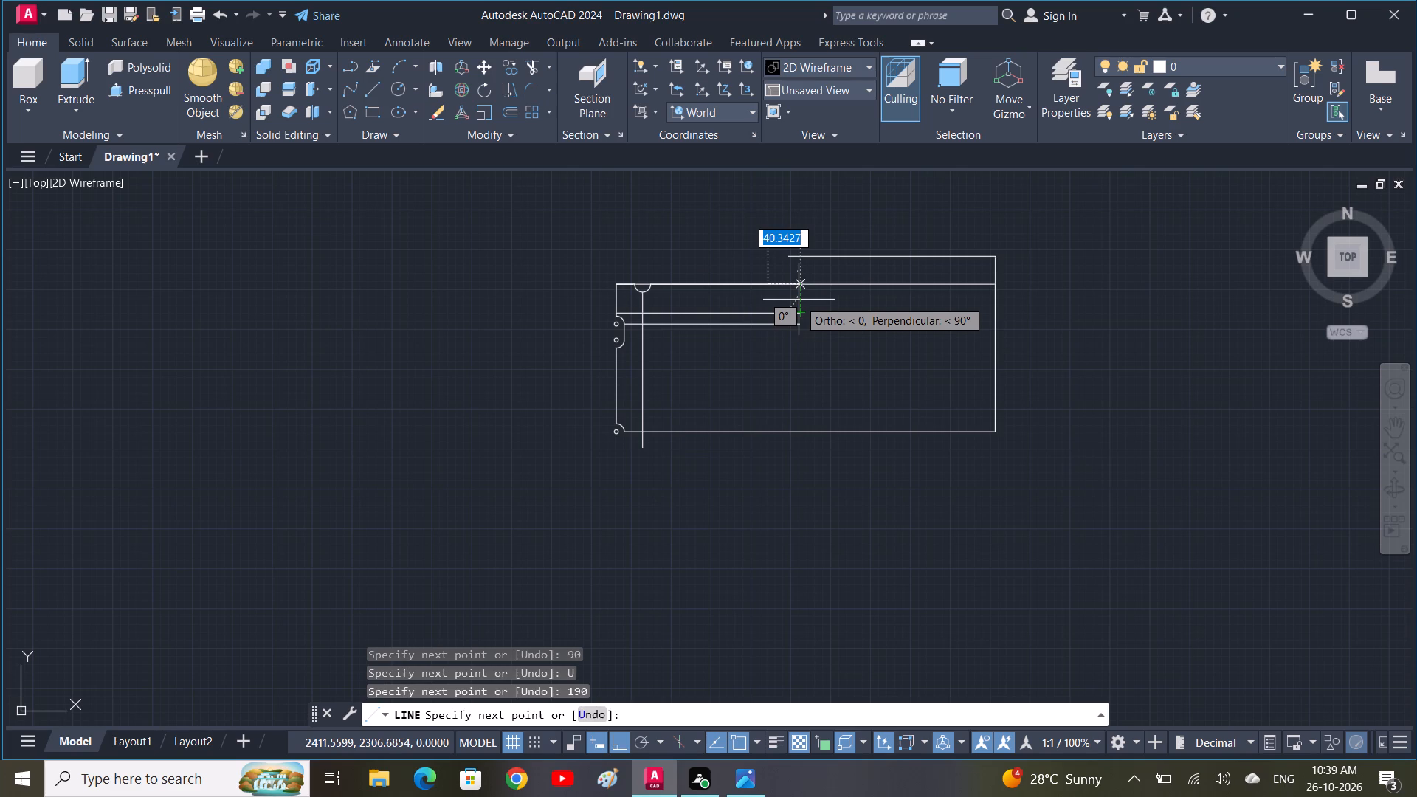
pyautogui.click(788, 229)
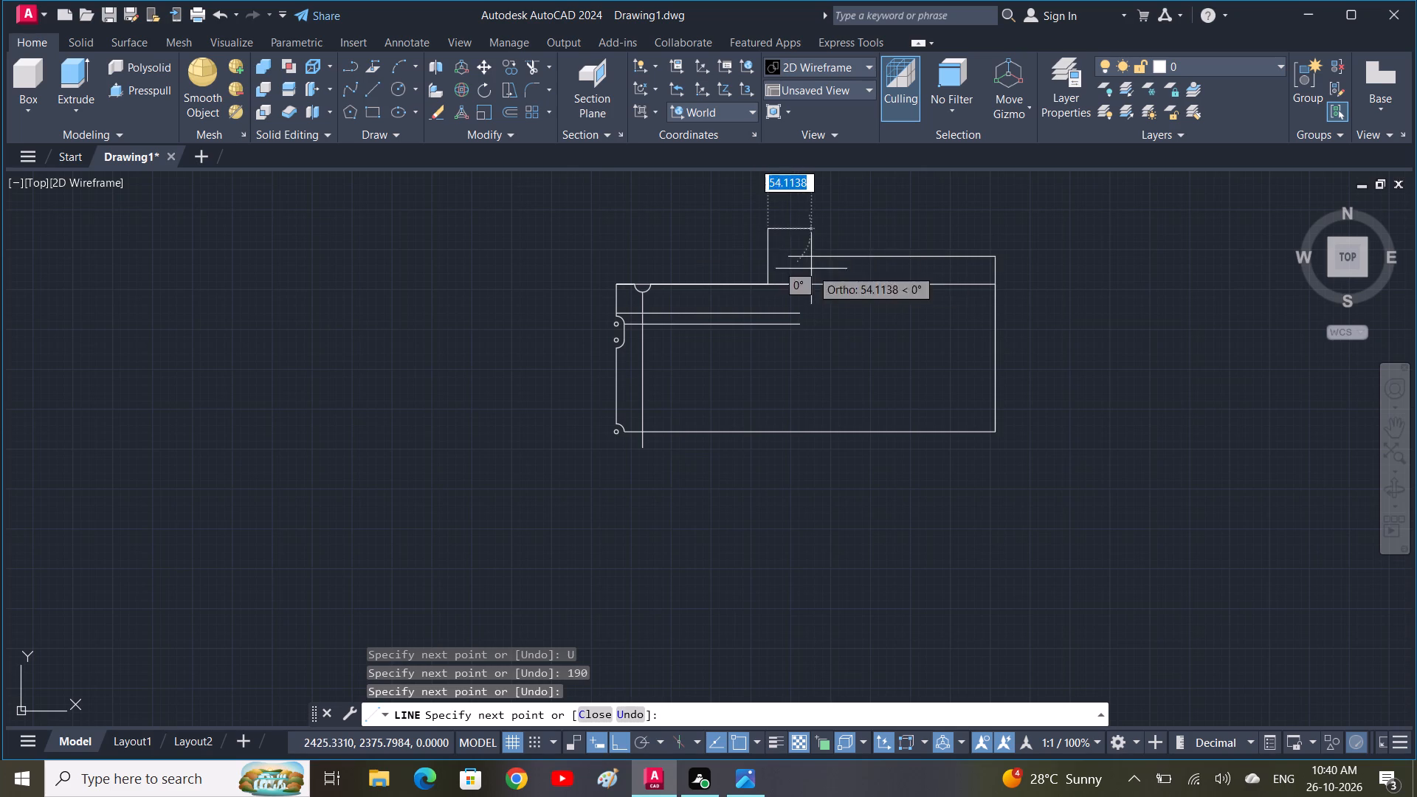
pyautogui.press('Escape')
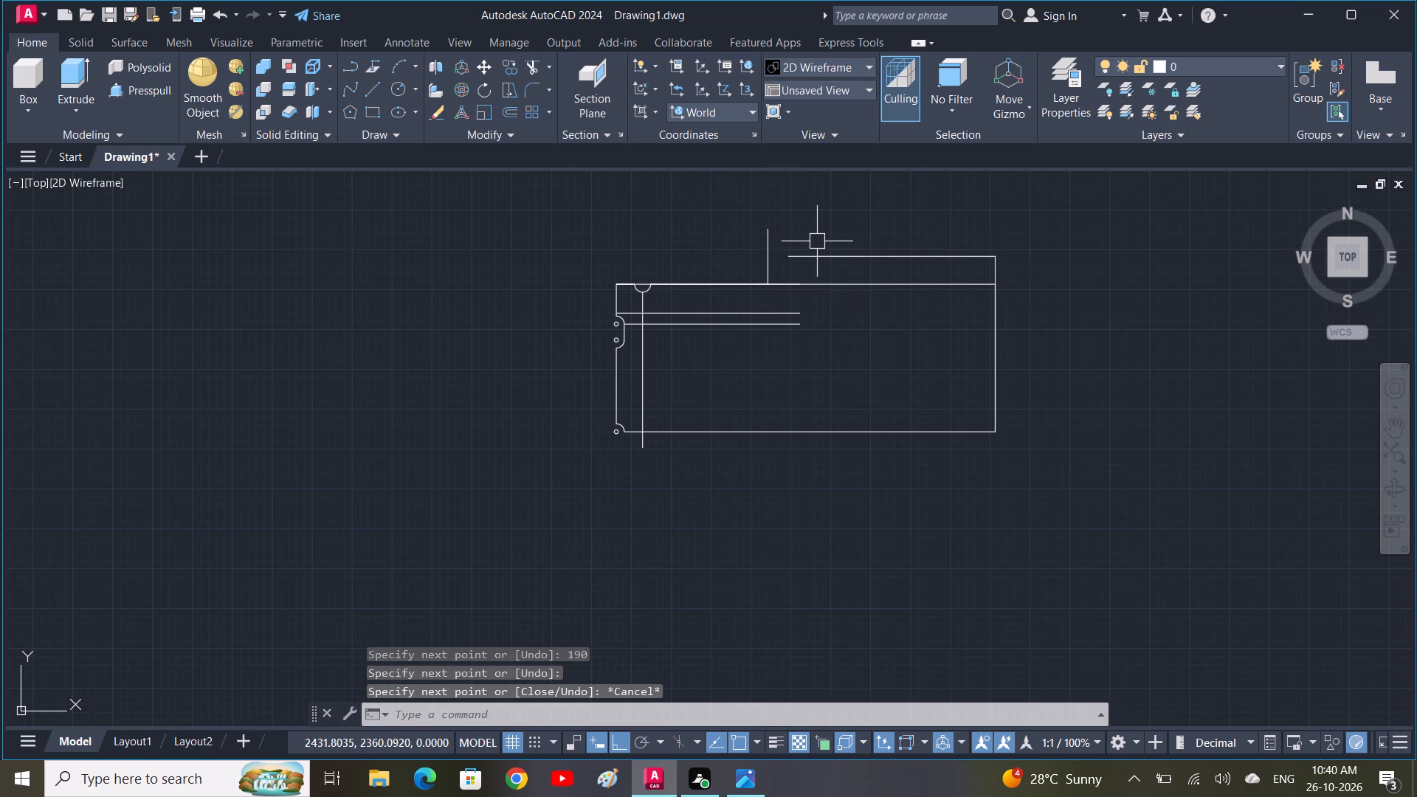
# Draw a horizontal line from the left end of the raised top edge leftward past the new vertical line.
pyautogui.write('L')
pyautogui.press('space')
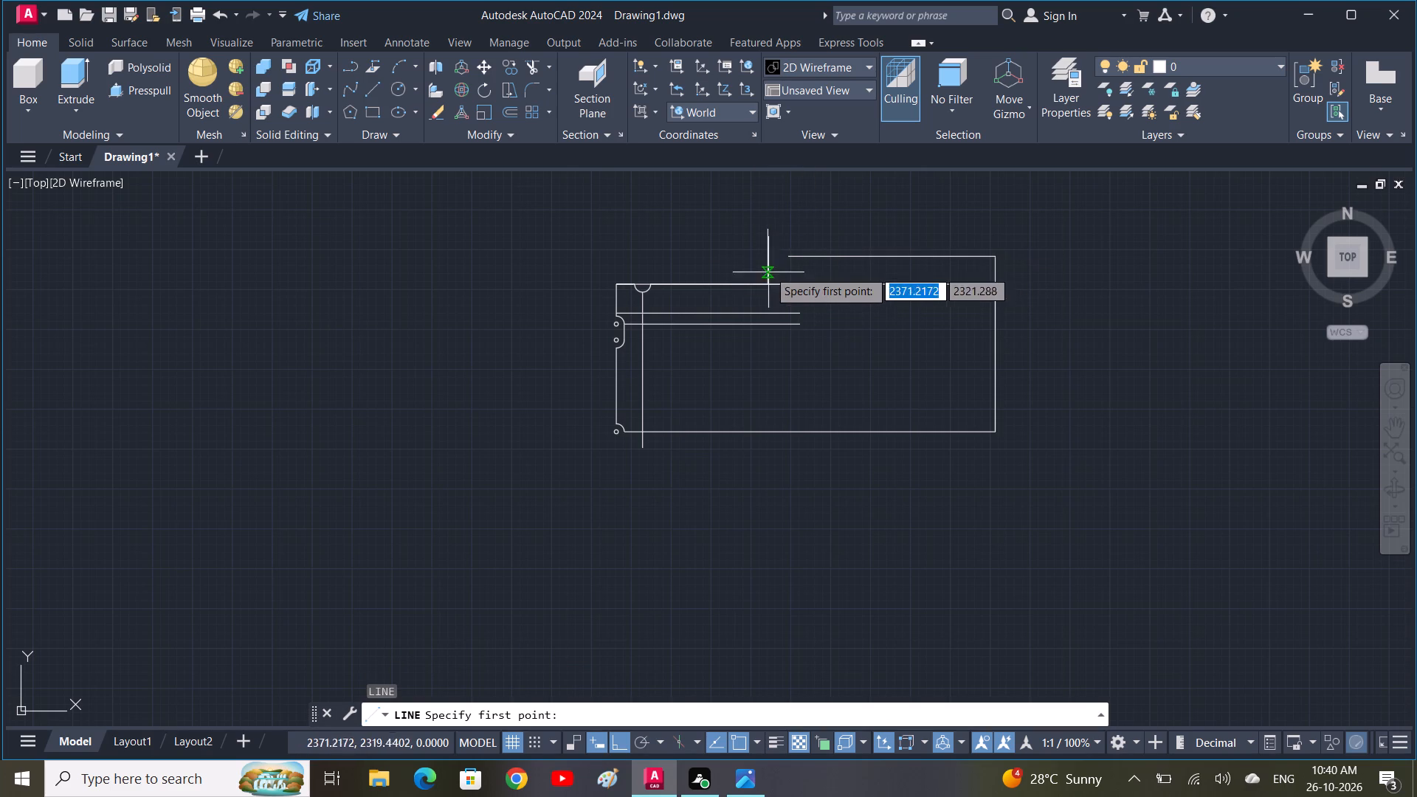
pyautogui.click(785, 252)
pyautogui.click(743, 243)
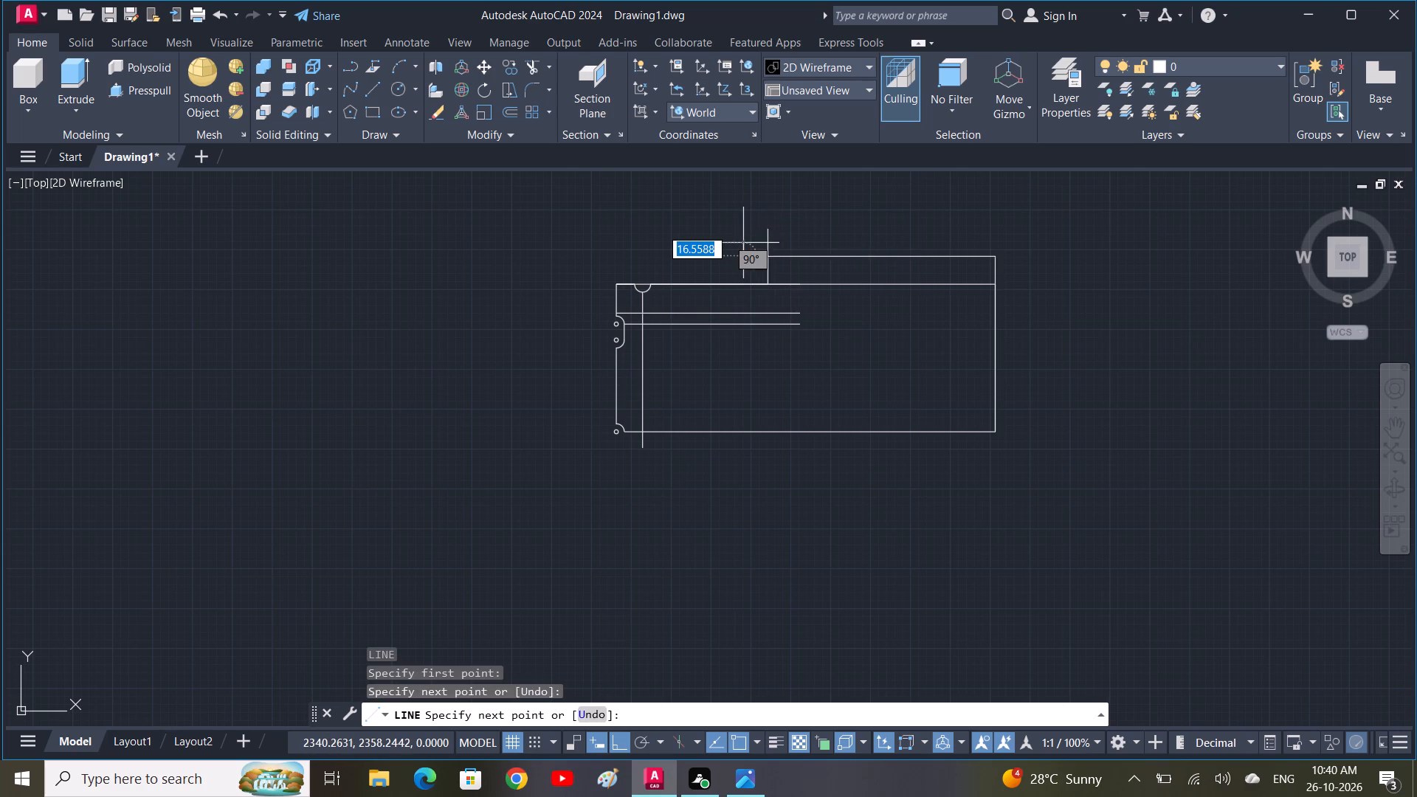
pyautogui.press('space')
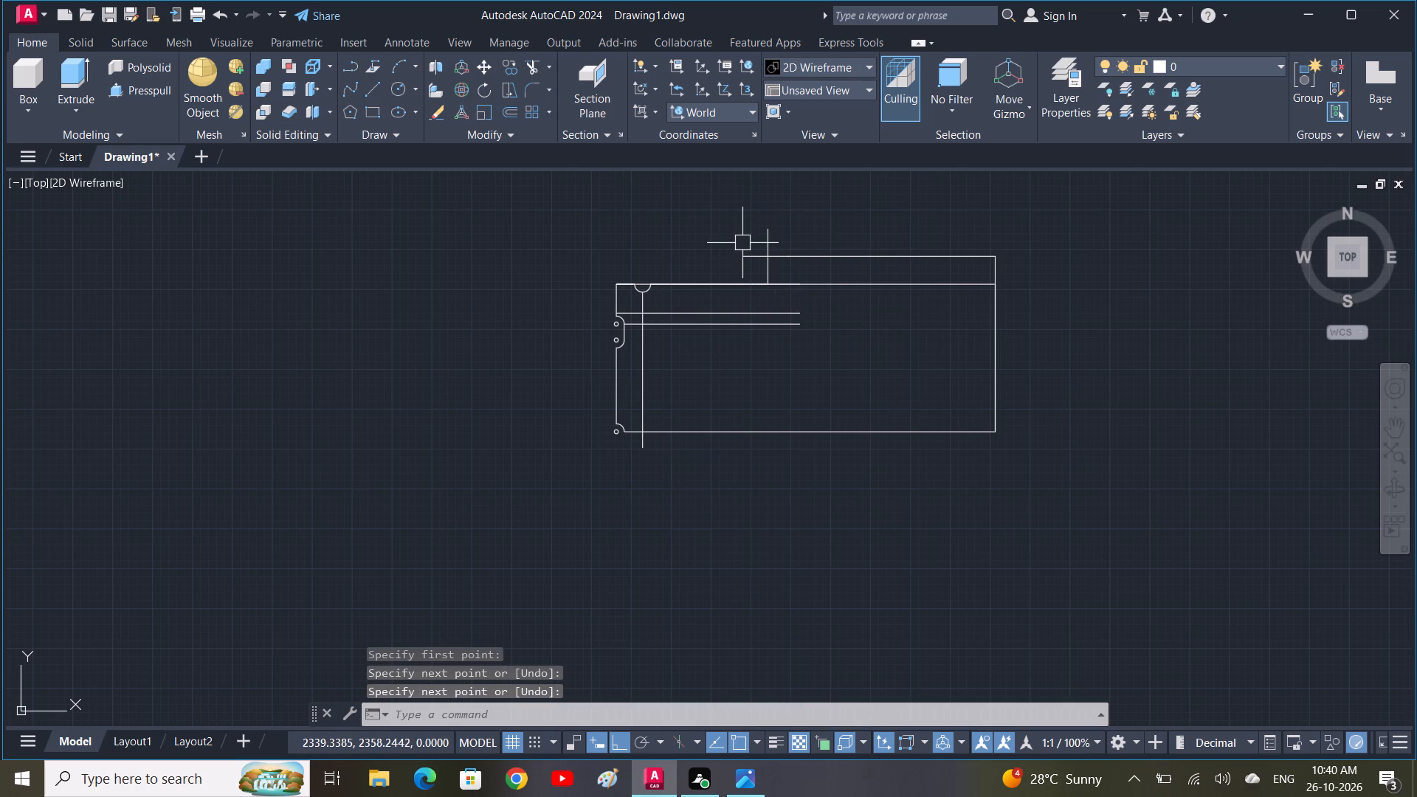
# Trim the overhanging ends of the vertical line and raised top edge so they meet in a clean step corner.
pyautogui.write('TR')
pyautogui.press('space')
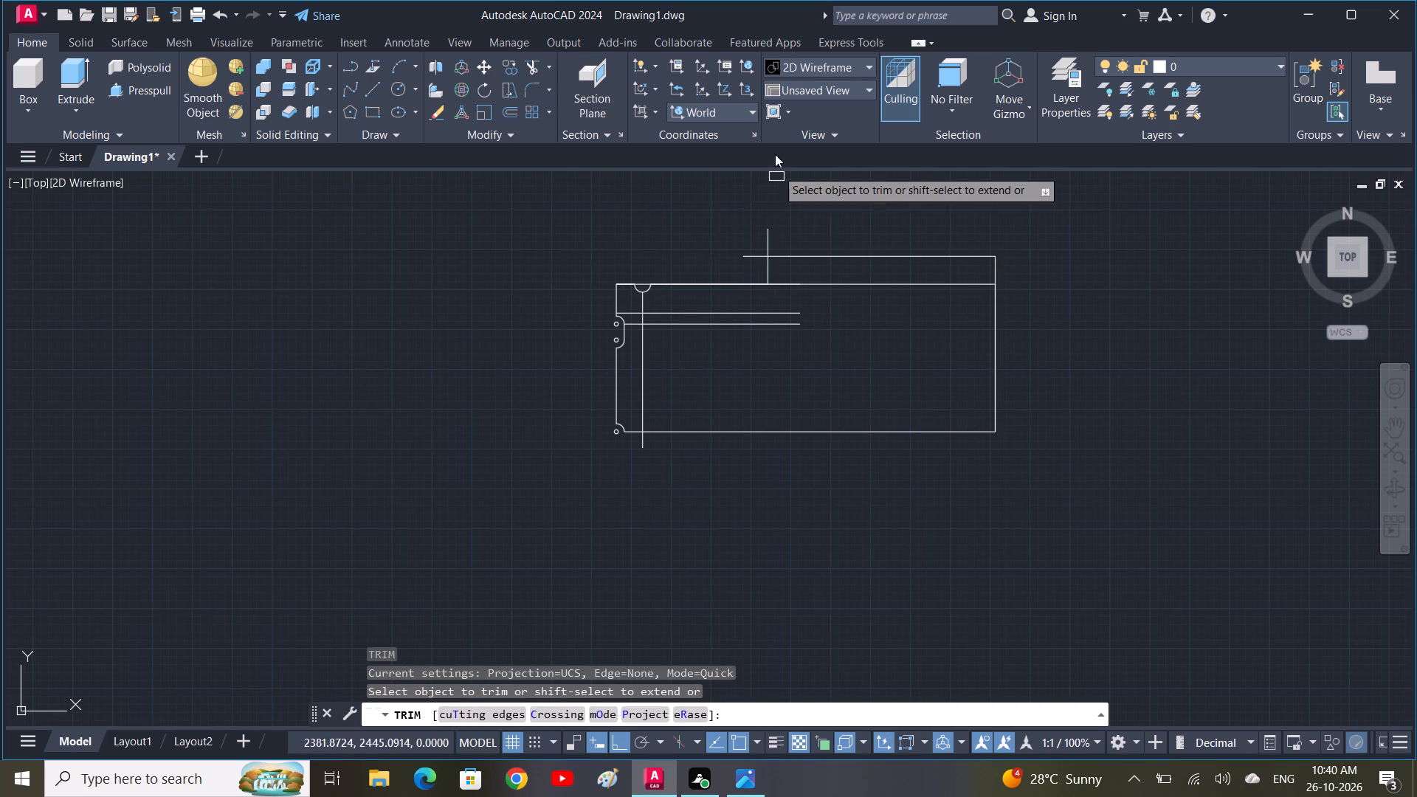
pyautogui.scroll(2, 761, 210)
pyautogui.click(805, 274)
pyautogui.click(747, 288)
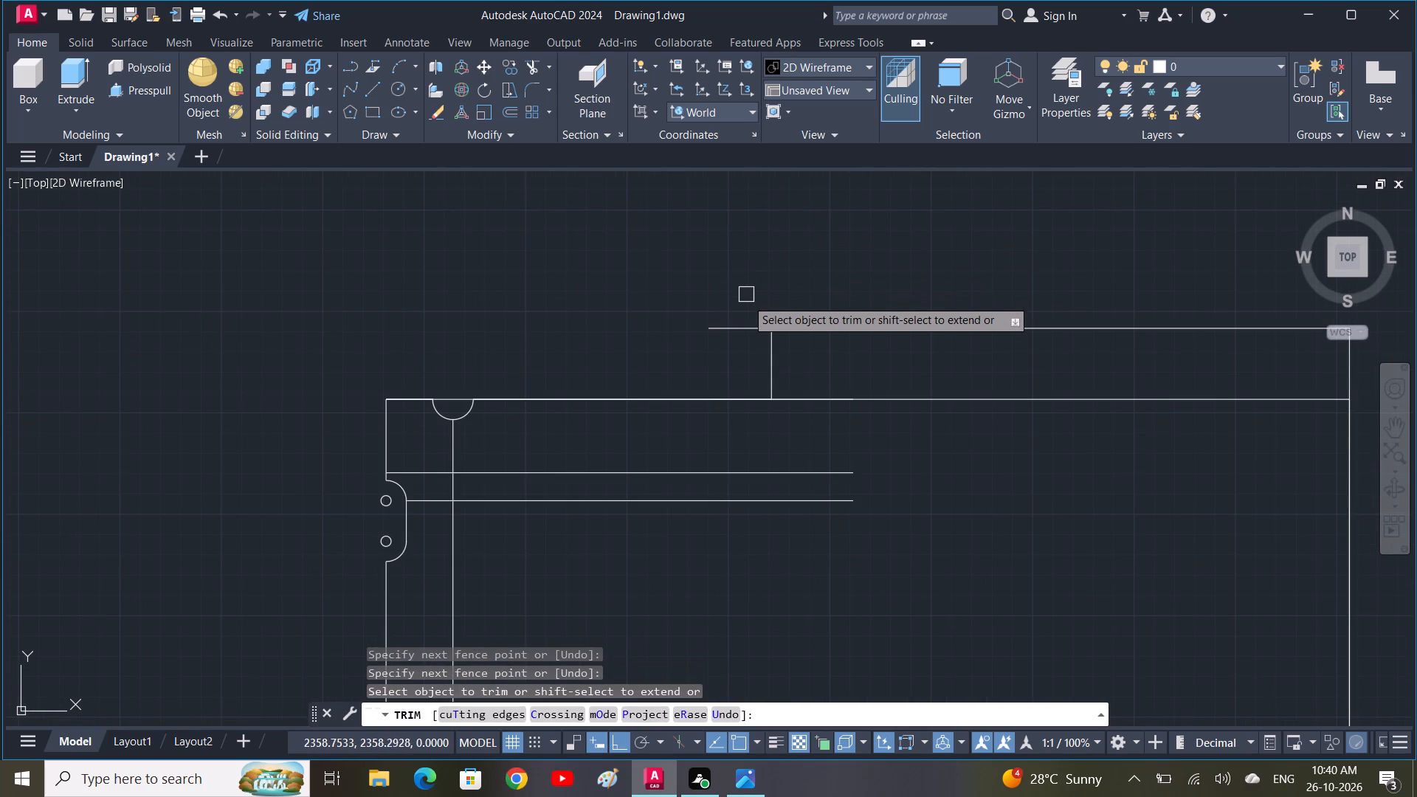
pyautogui.click(746, 324)
pyautogui.scroll(-1, 729, 311)
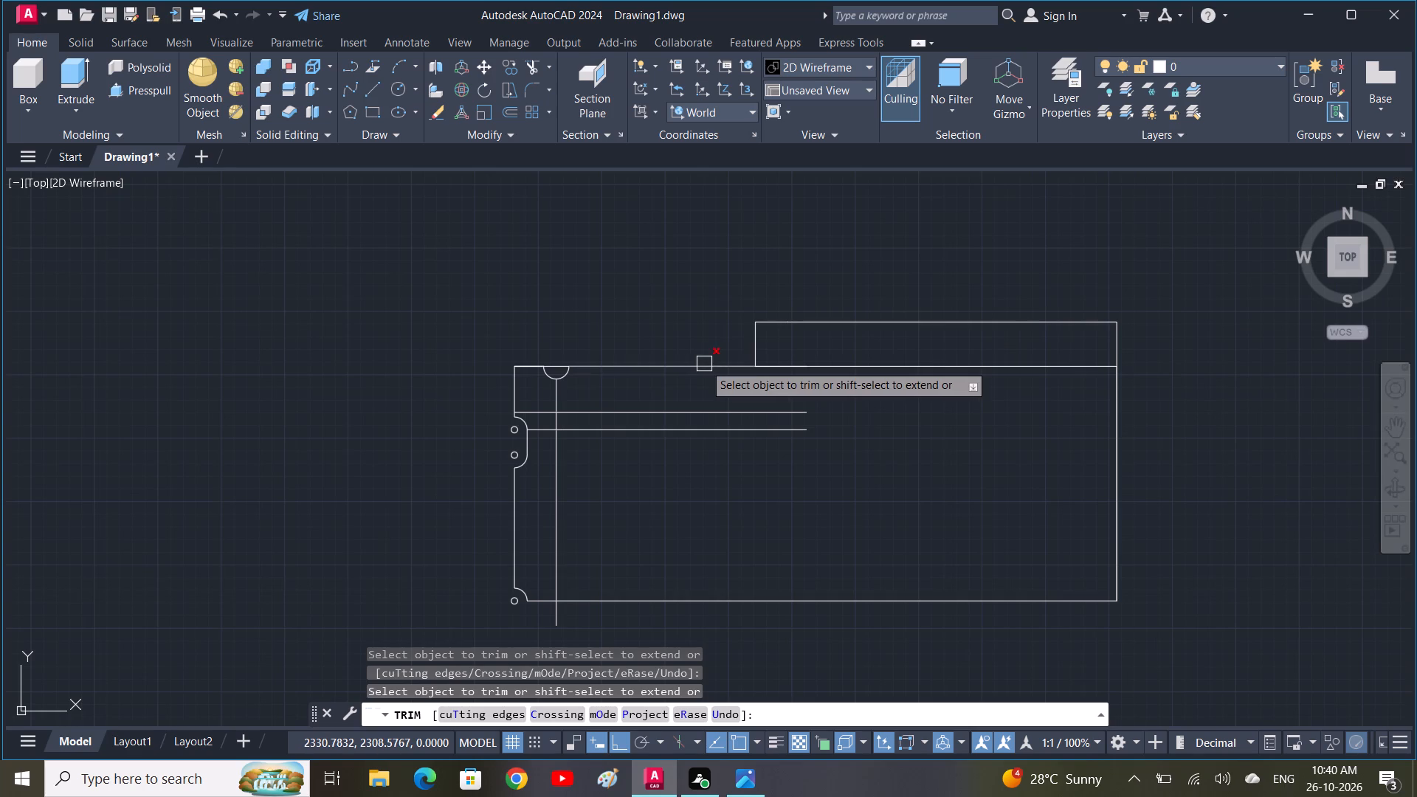
# Trim the overlapping line segments along the lower top edge, clearing the mouth of the boss arc near the upper-left corner.
pyautogui.click(704, 364)
pyautogui.click(597, 366)
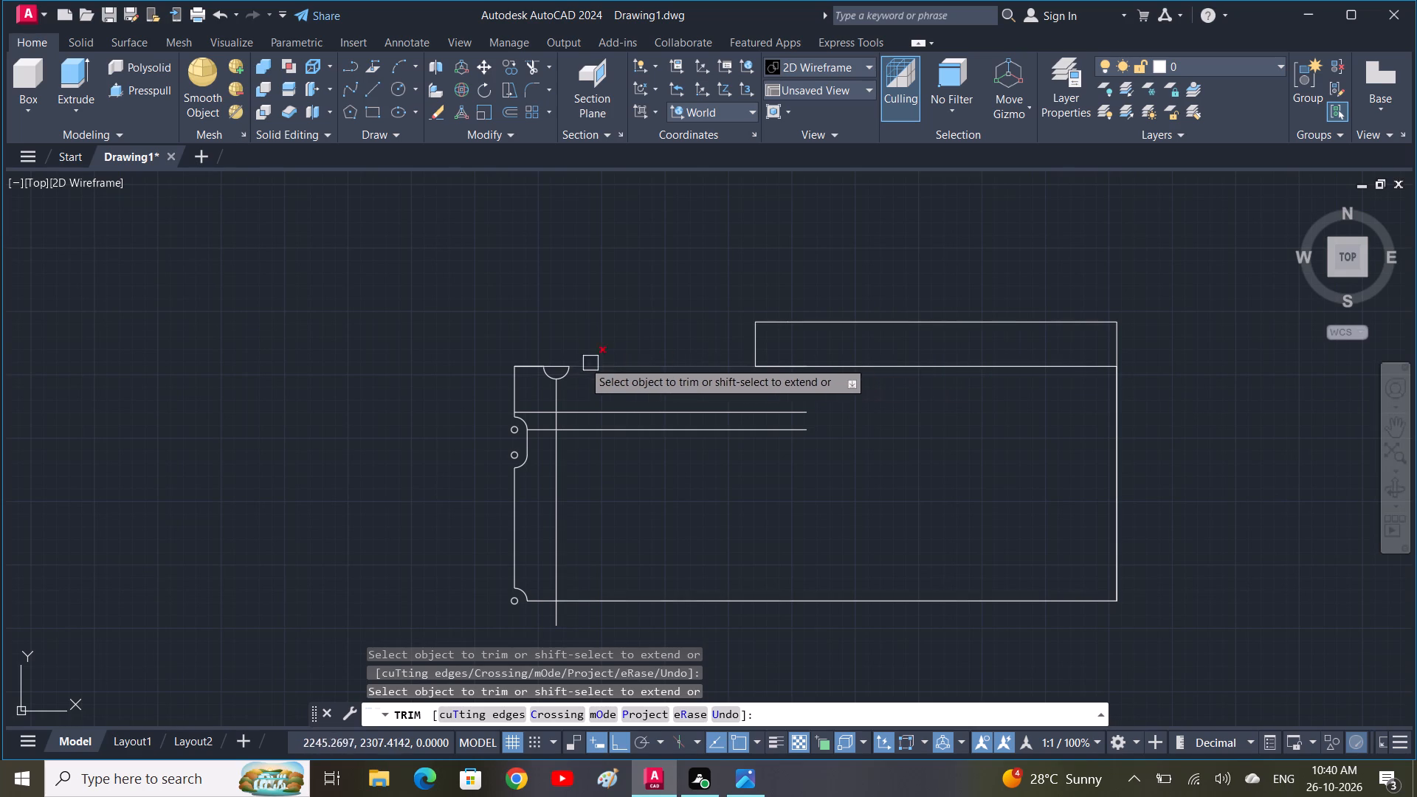
pyautogui.click(539, 367)
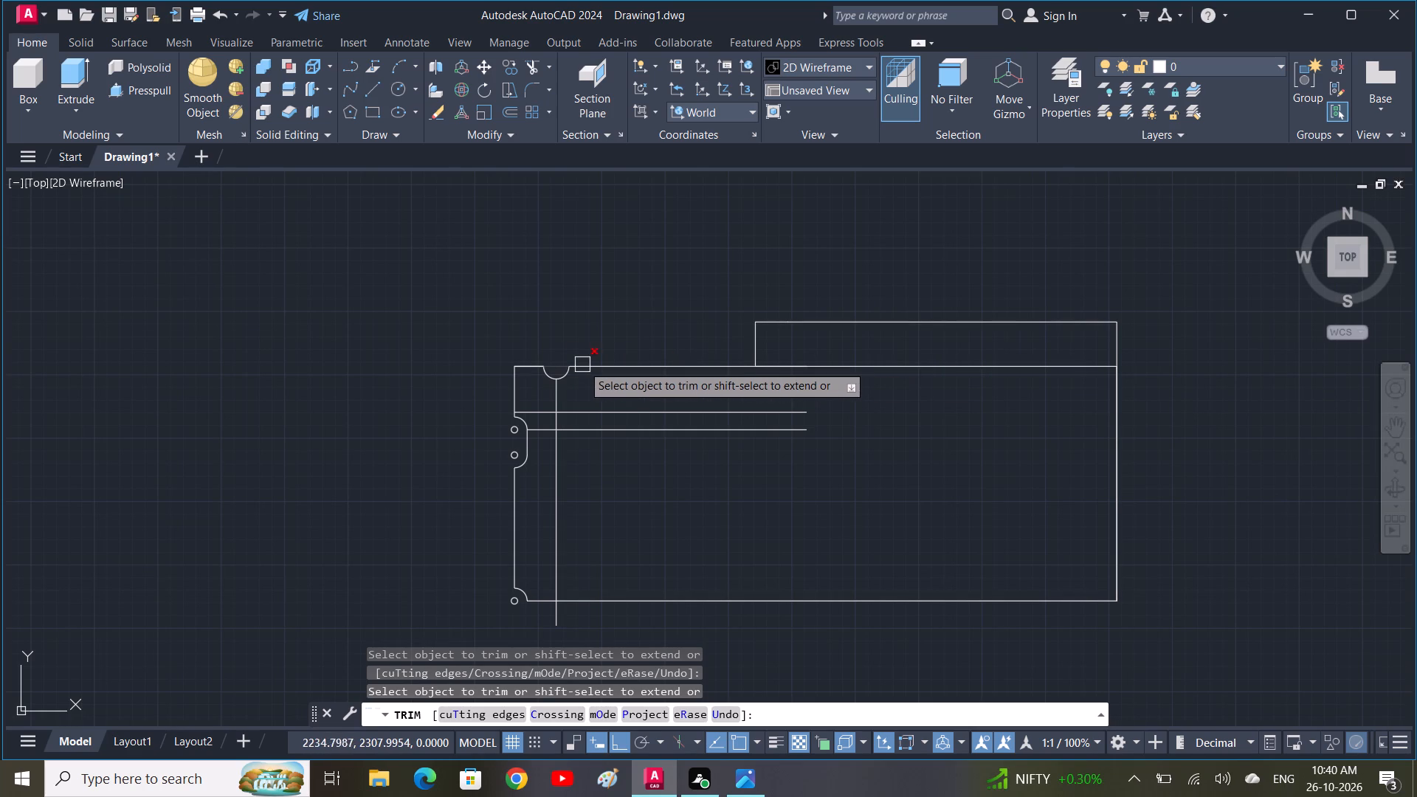
pyautogui.click(692, 285)
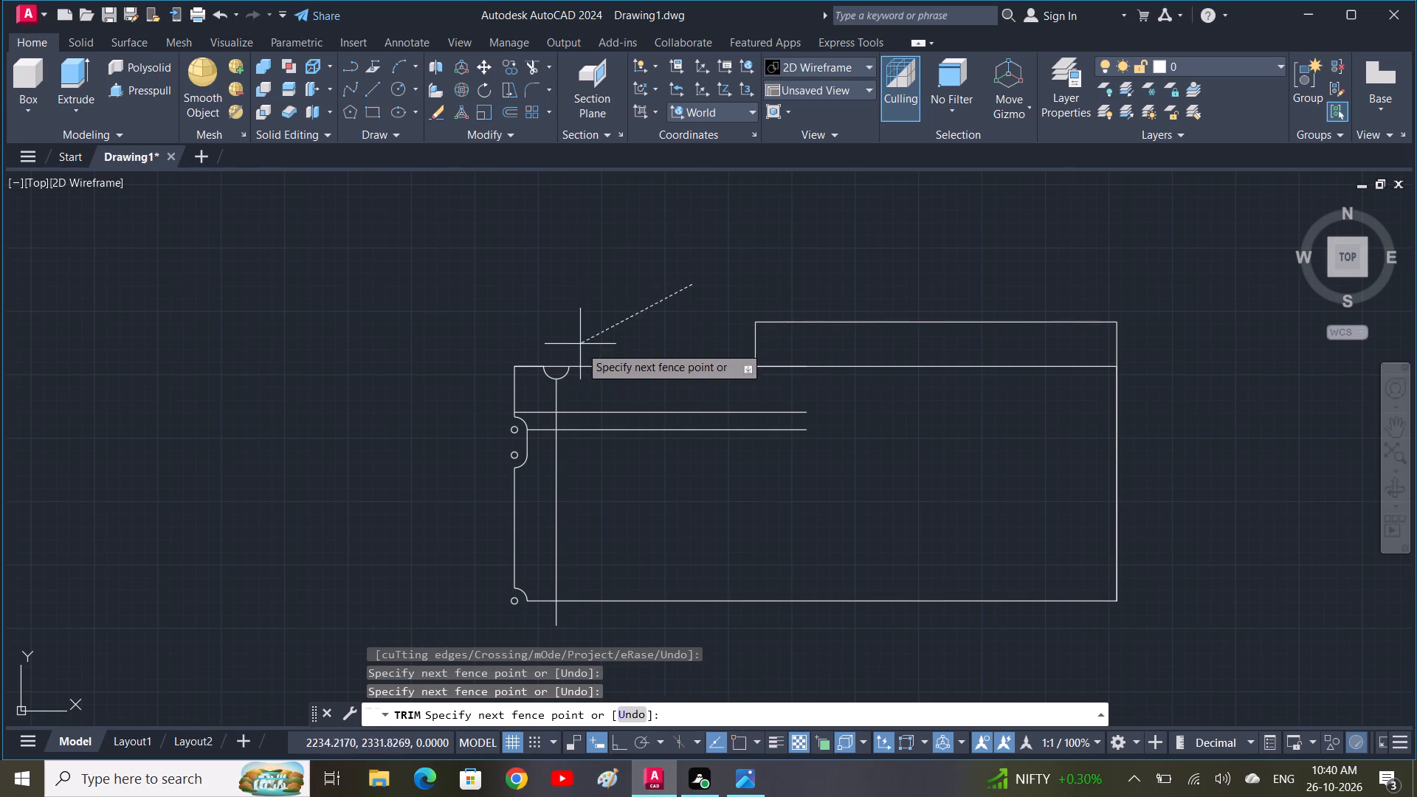
pyautogui.click(584, 329)
pyautogui.scroll(2, 562, 353)
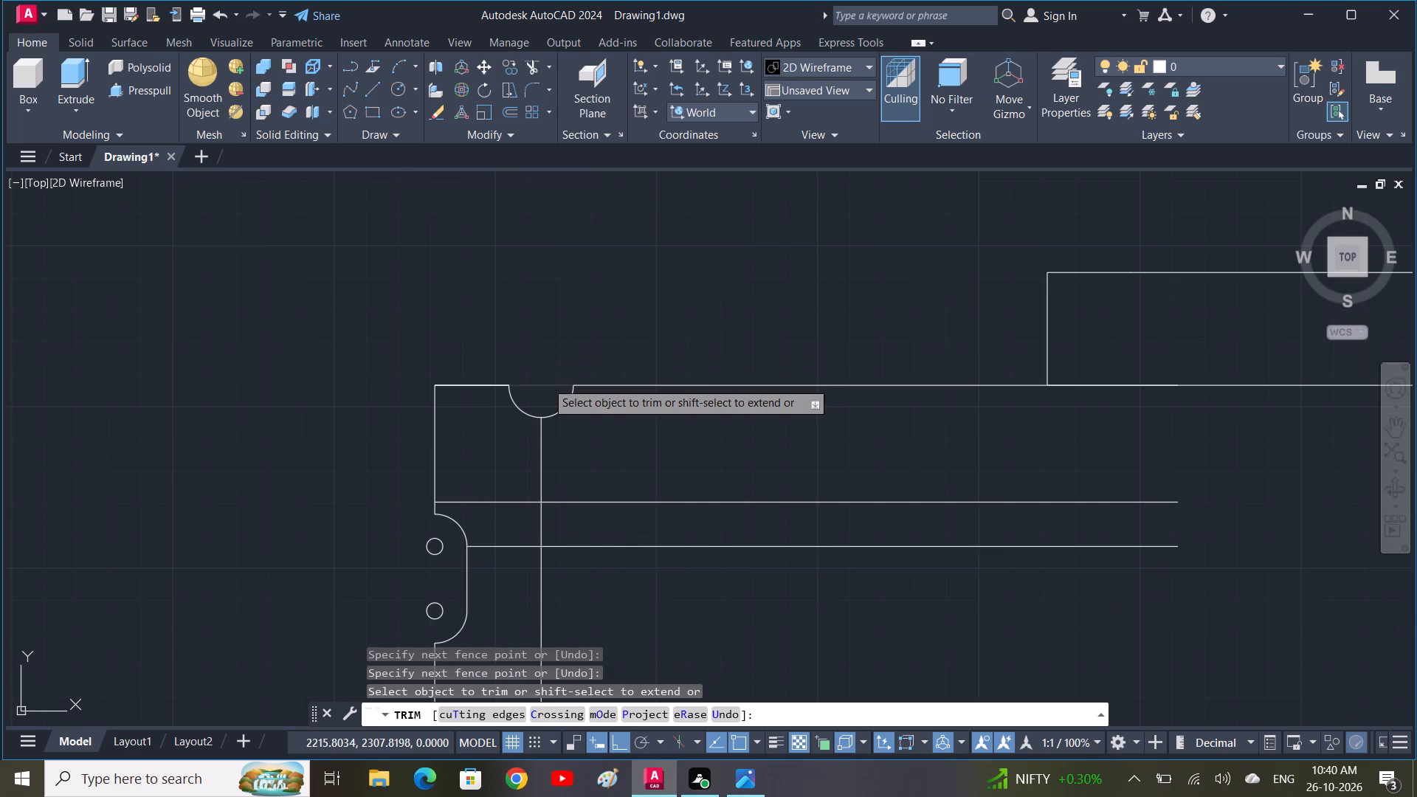
pyautogui.click(546, 382)
pyautogui.scroll(-2, 591, 308)
pyautogui.click(538, 339)
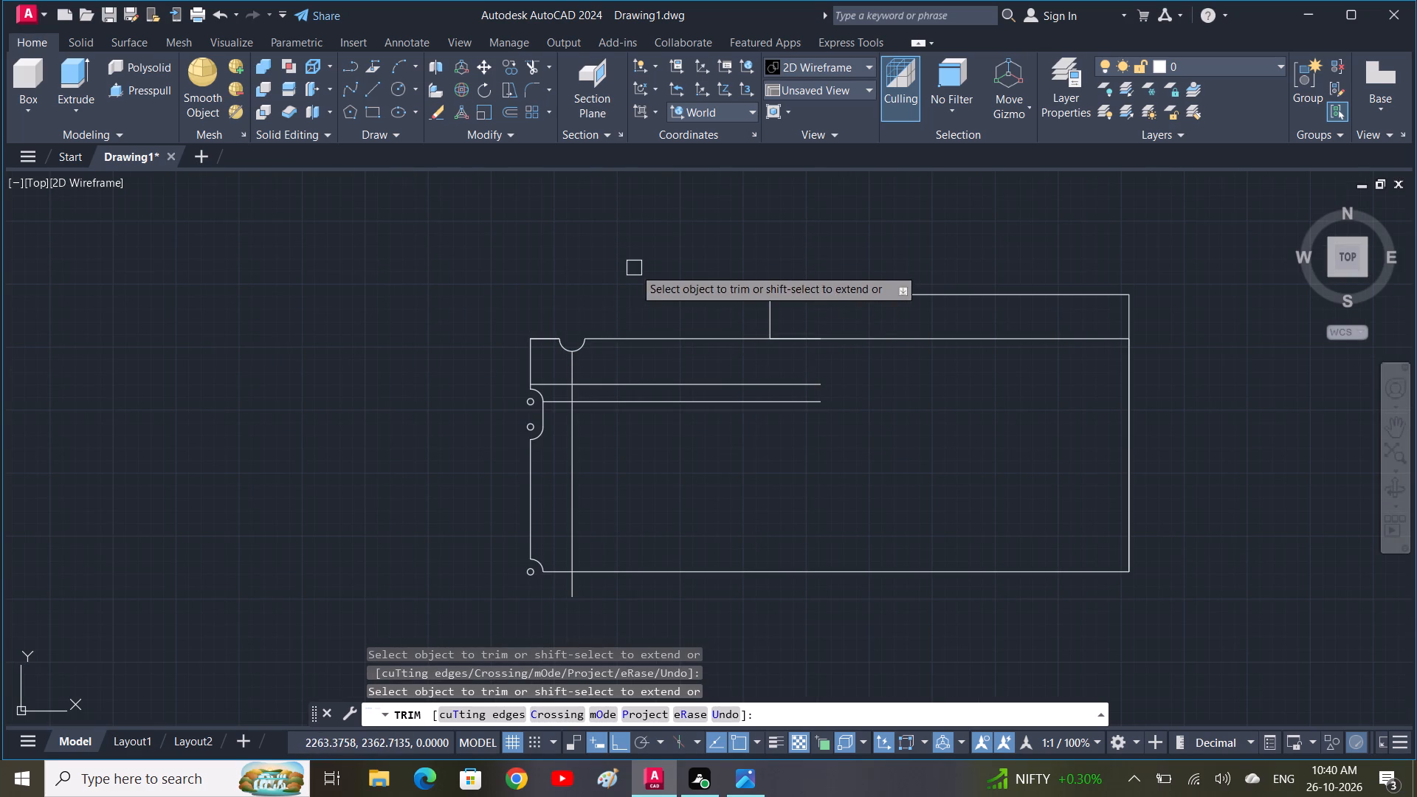
pyautogui.click(542, 337)
pyautogui.click(542, 337)
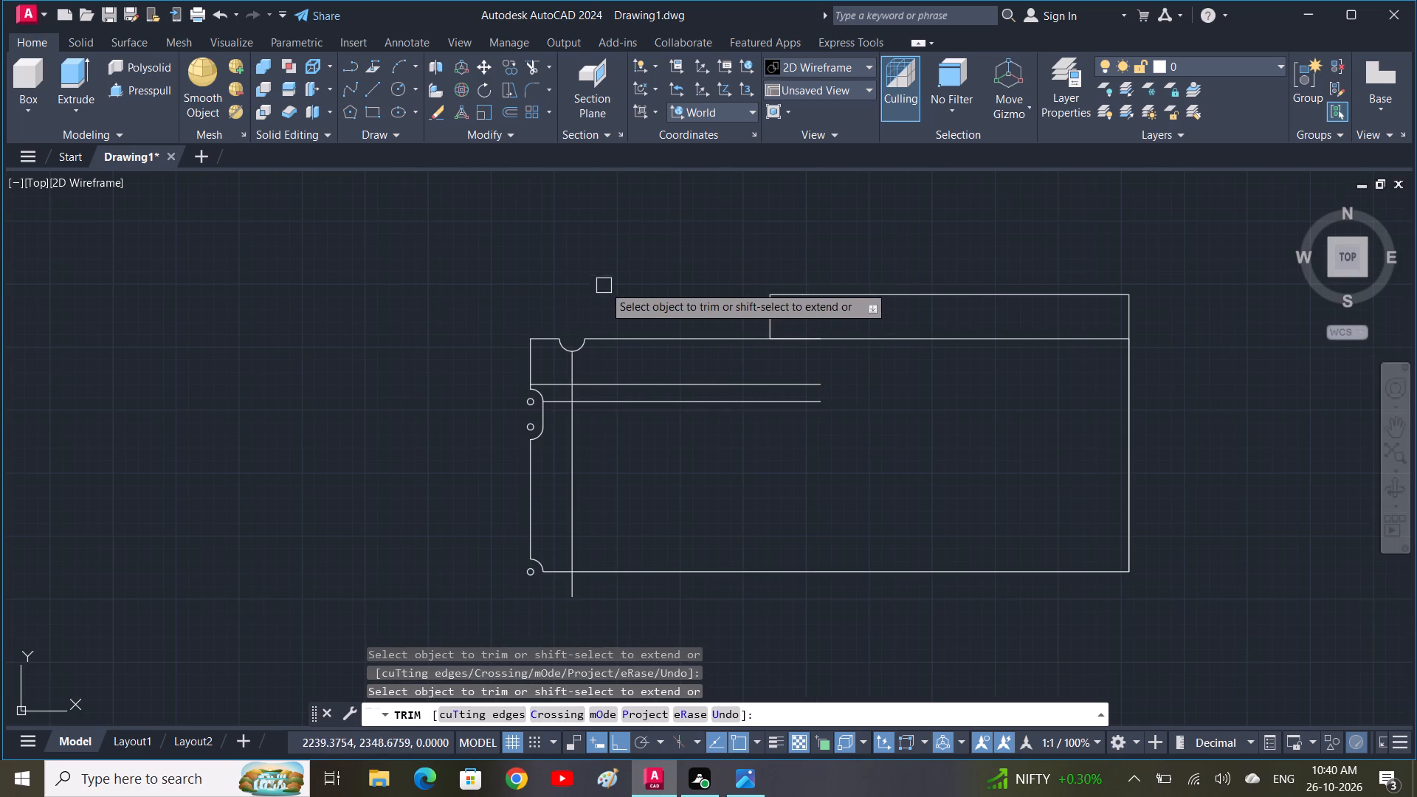
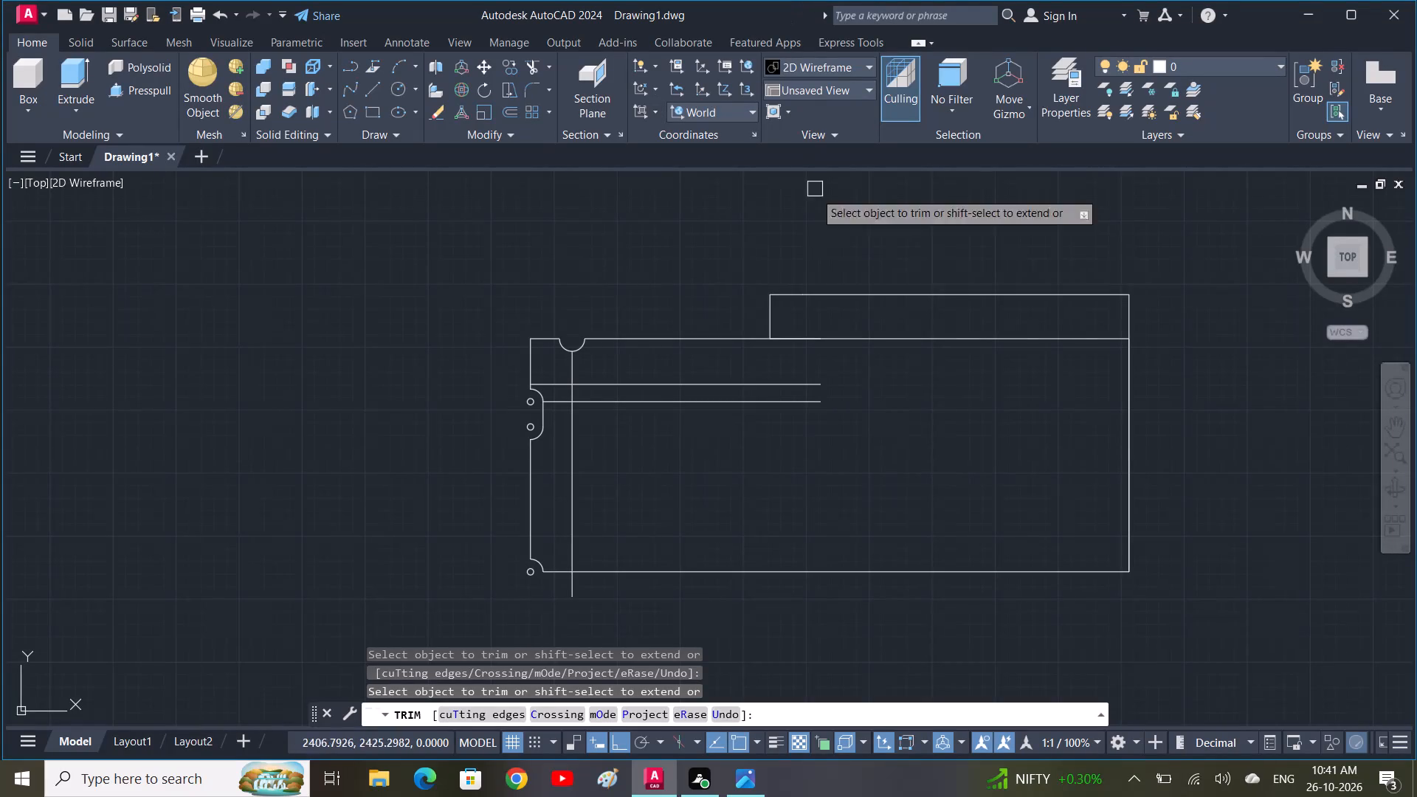
# Trim the leftover overlapping segment just past the foot of the step's vertical line.
pyautogui.click(787, 341)
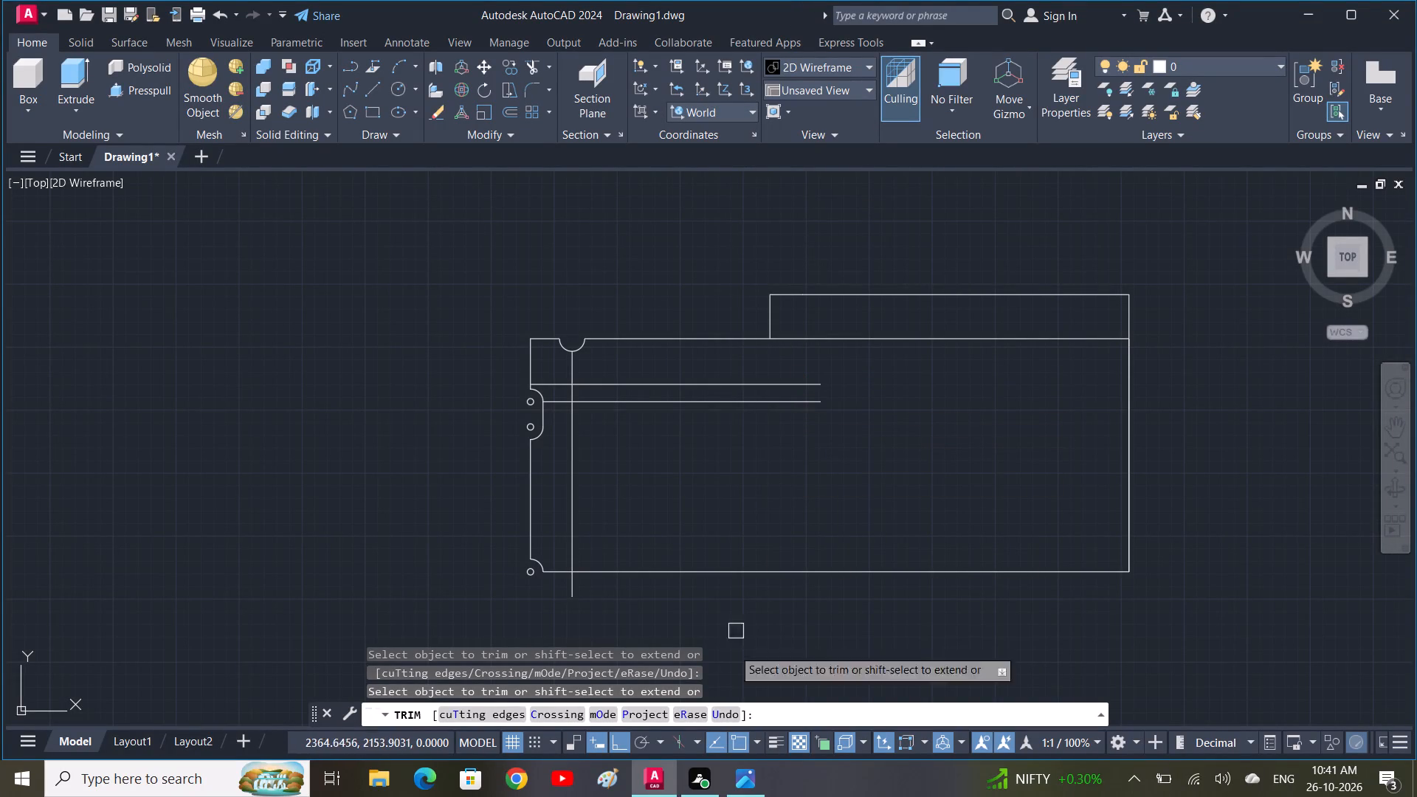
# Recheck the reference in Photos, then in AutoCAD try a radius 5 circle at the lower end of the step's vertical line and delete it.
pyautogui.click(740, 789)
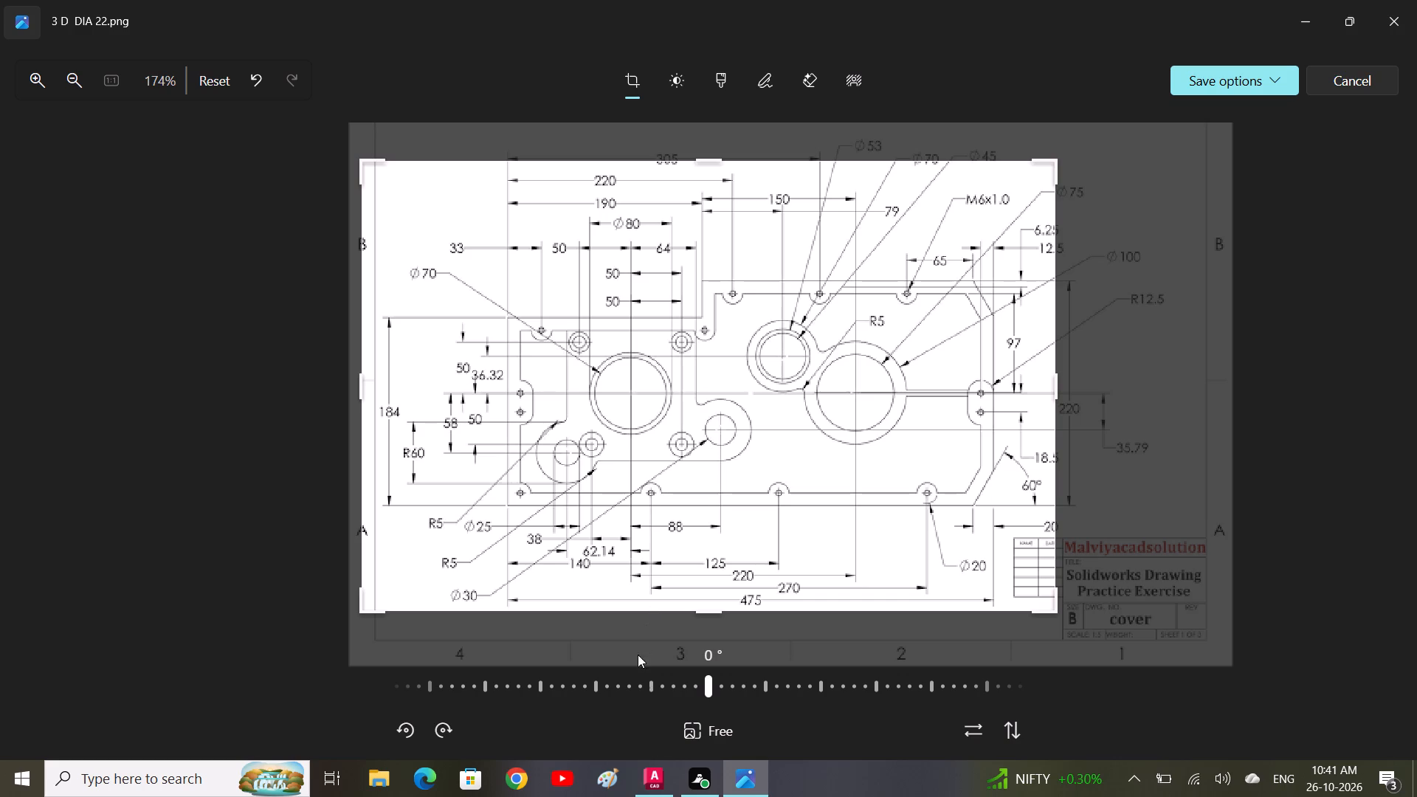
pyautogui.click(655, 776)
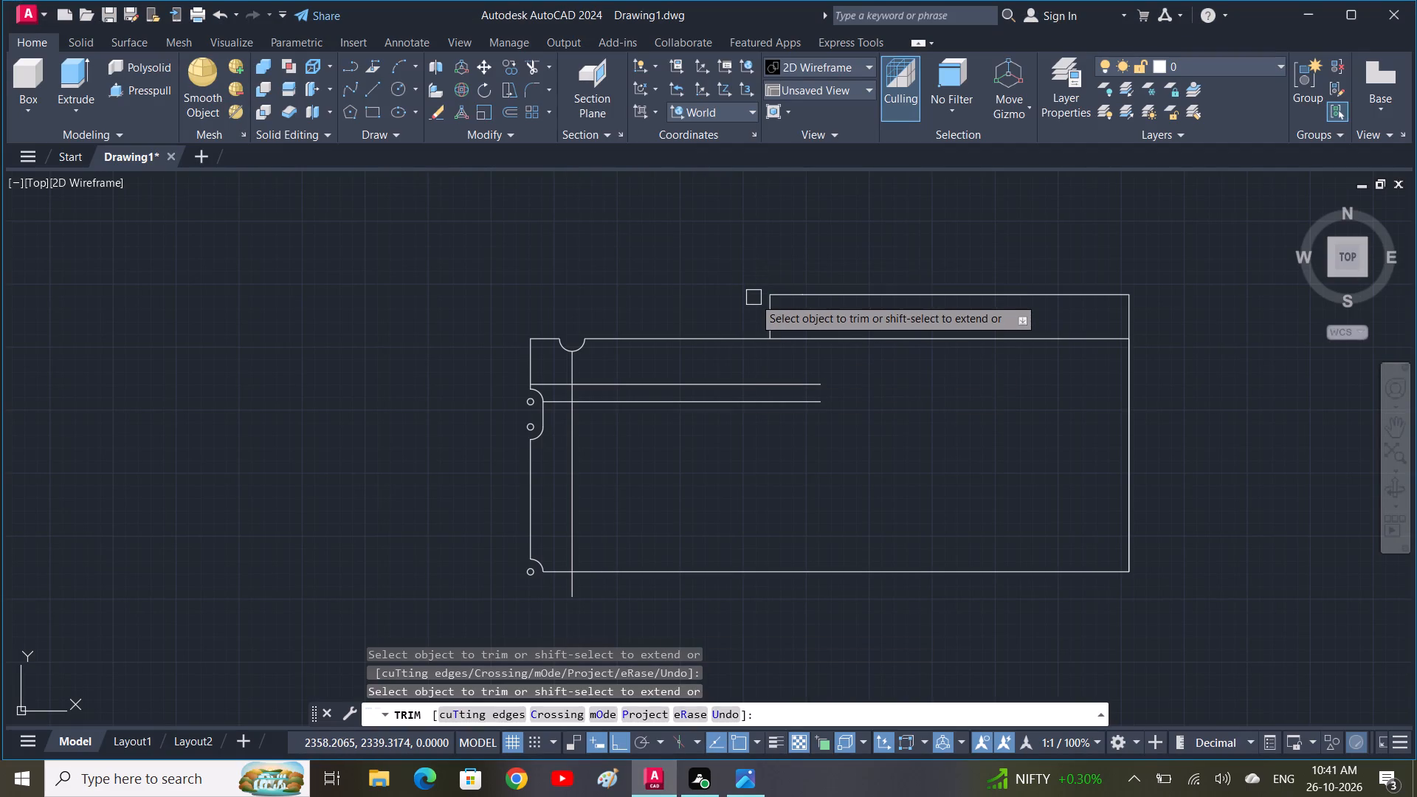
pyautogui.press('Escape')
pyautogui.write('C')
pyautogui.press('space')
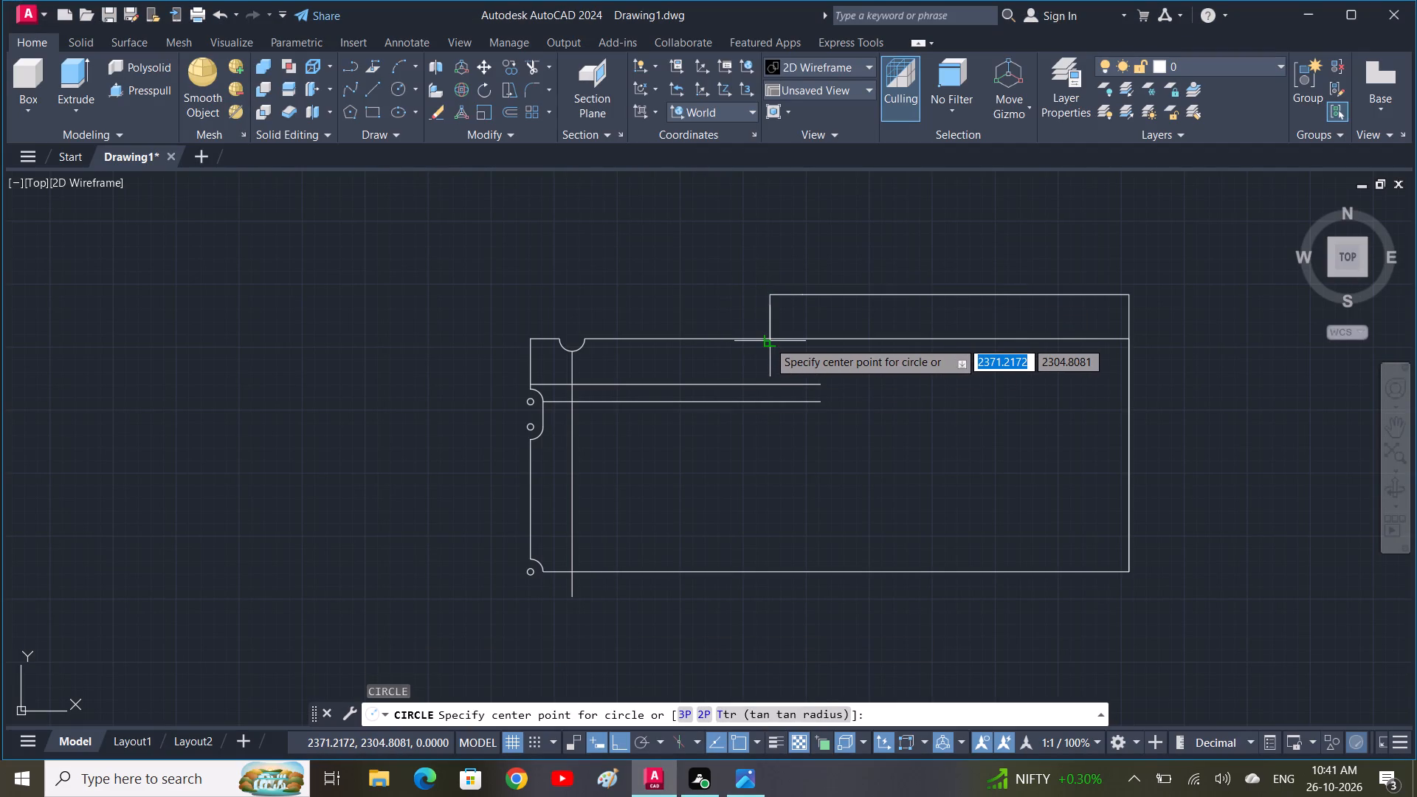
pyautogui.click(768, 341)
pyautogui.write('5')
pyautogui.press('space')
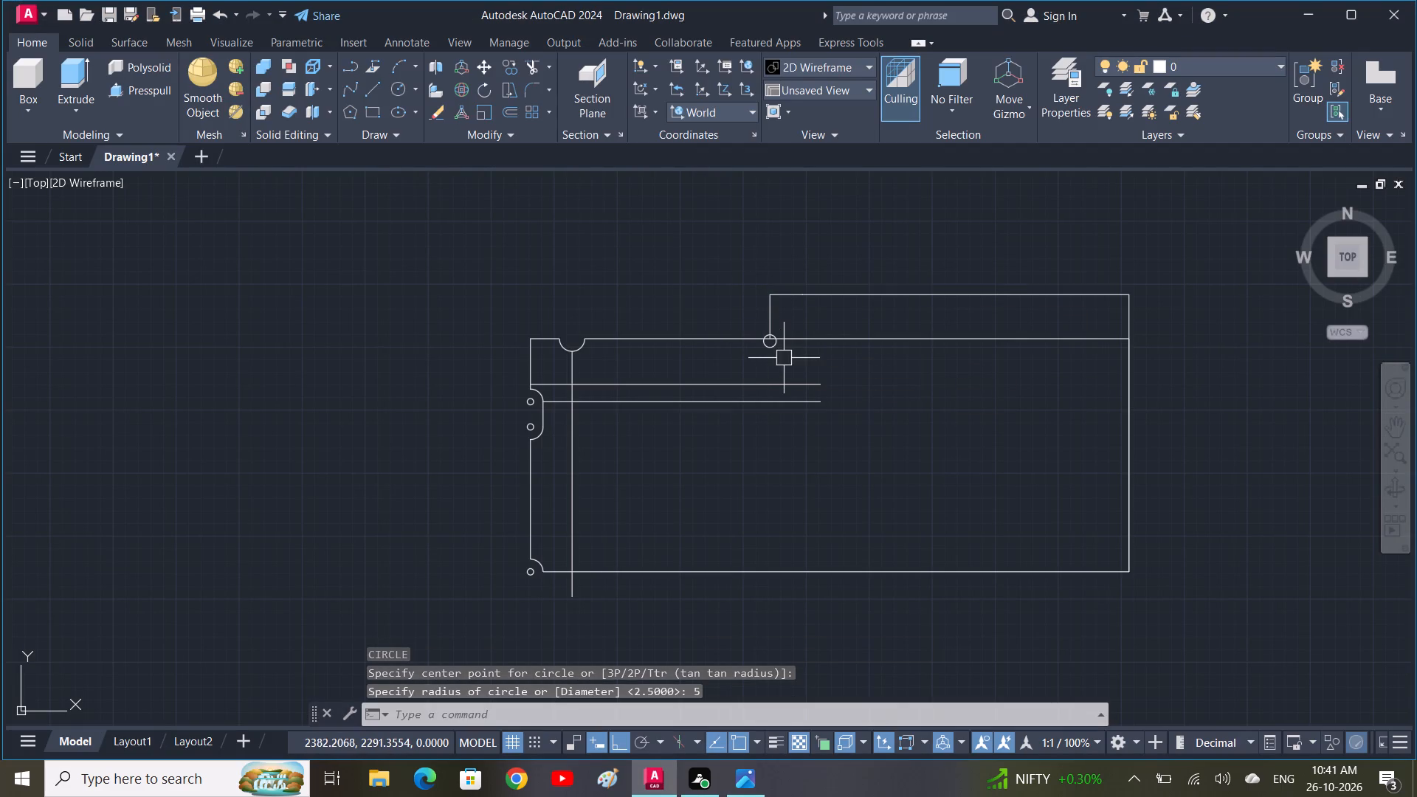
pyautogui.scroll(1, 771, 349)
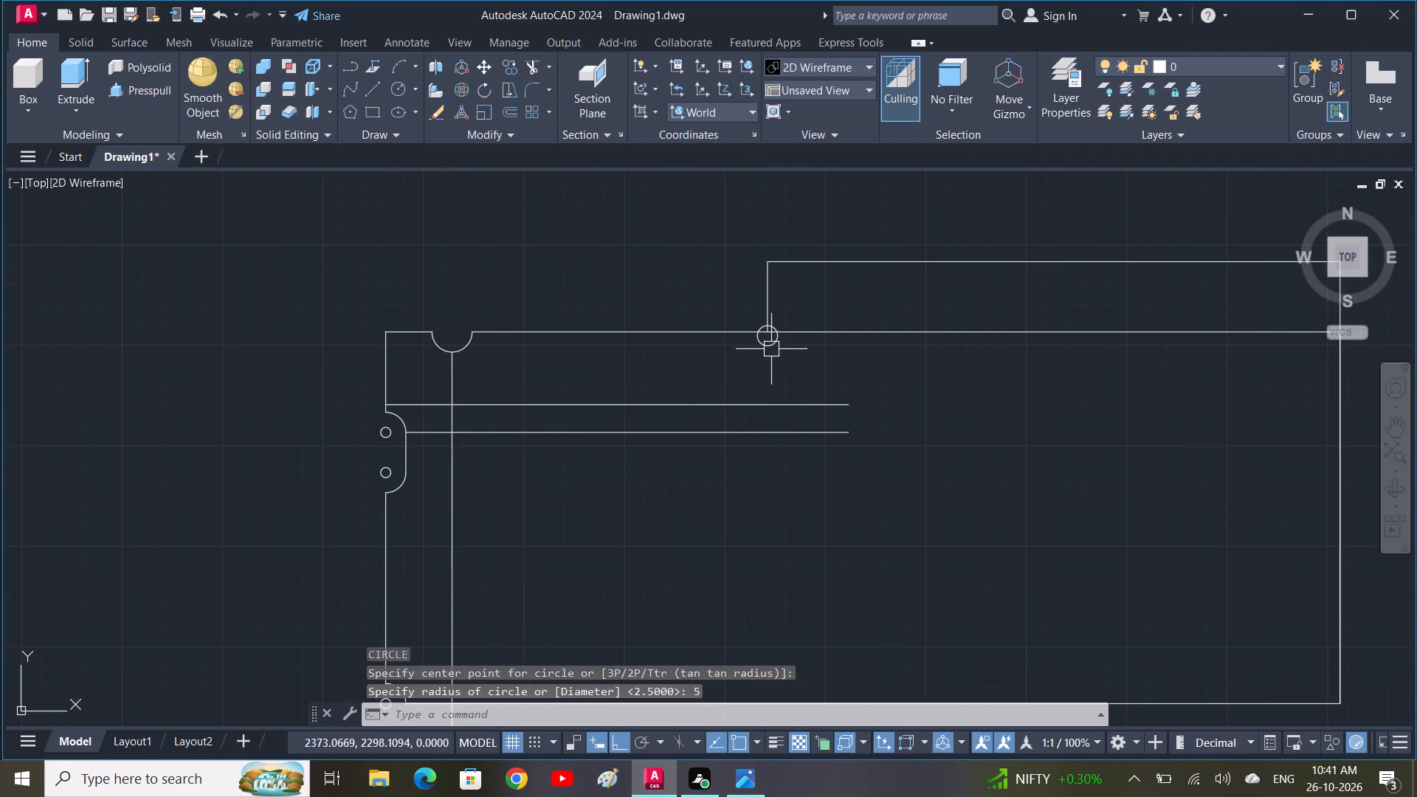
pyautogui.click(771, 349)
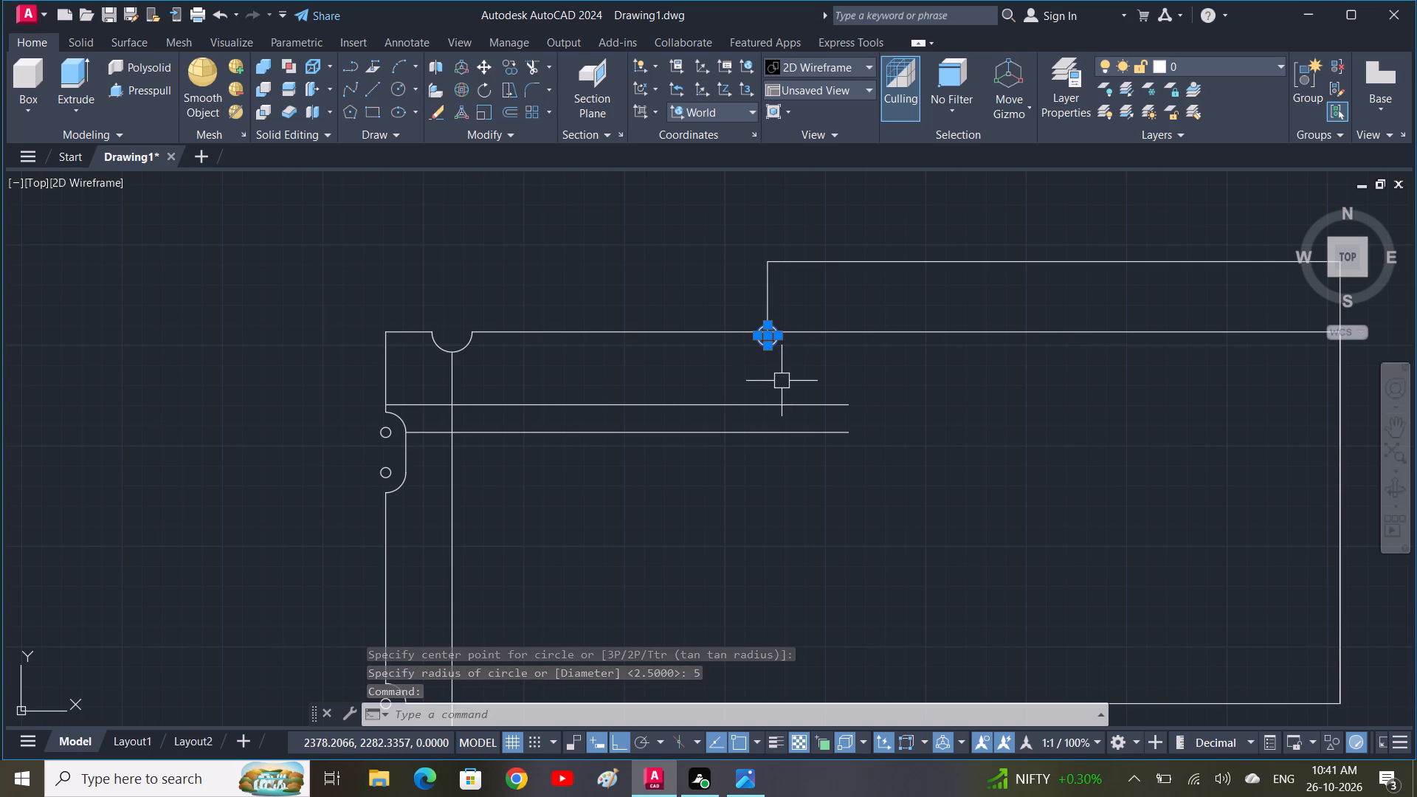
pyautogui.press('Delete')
# Draw a circle of radius 10 centred at the lower end of the step's vertical line.
pyautogui.write('C')
pyautogui.press('space')
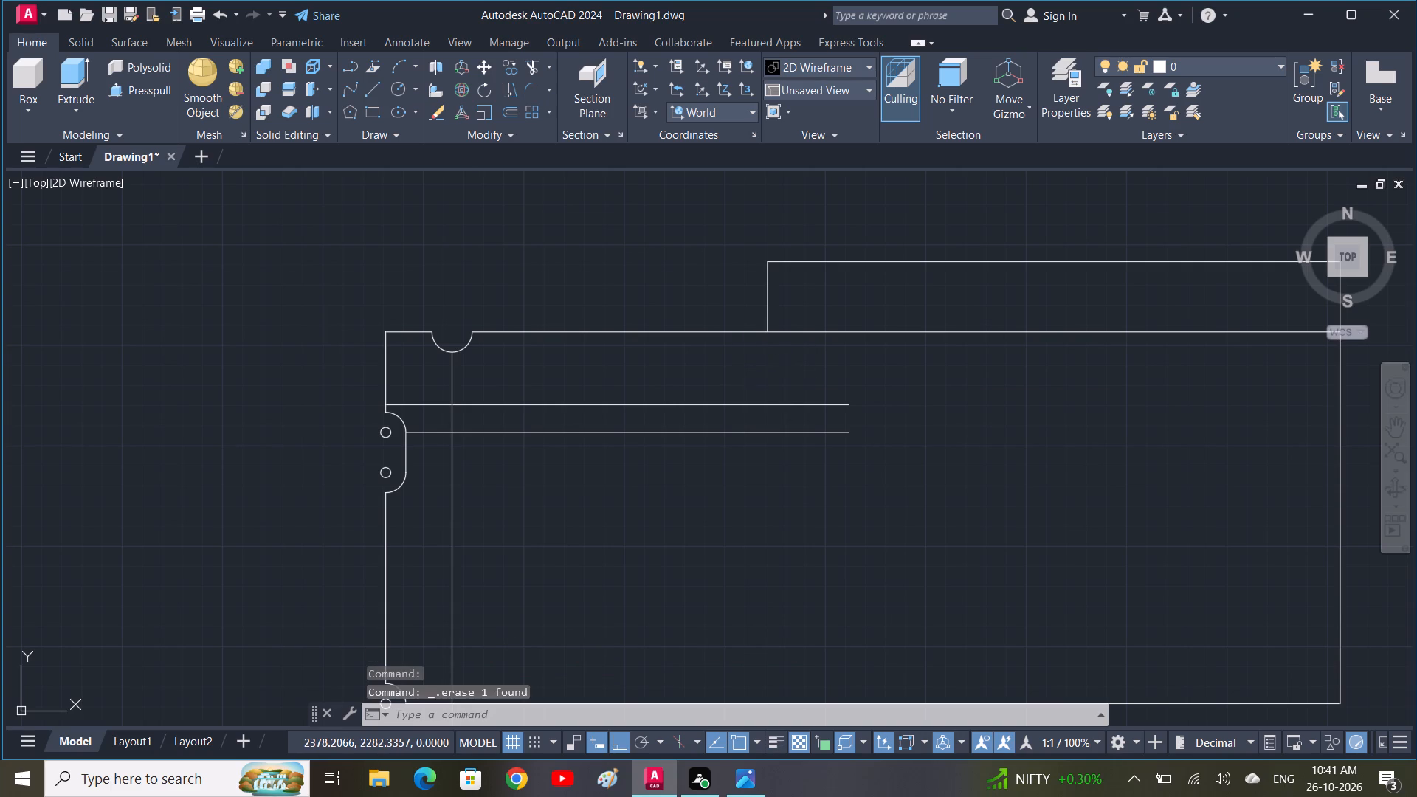
pyautogui.click(776, 341)
pyautogui.write('10')
pyautogui.press('space')
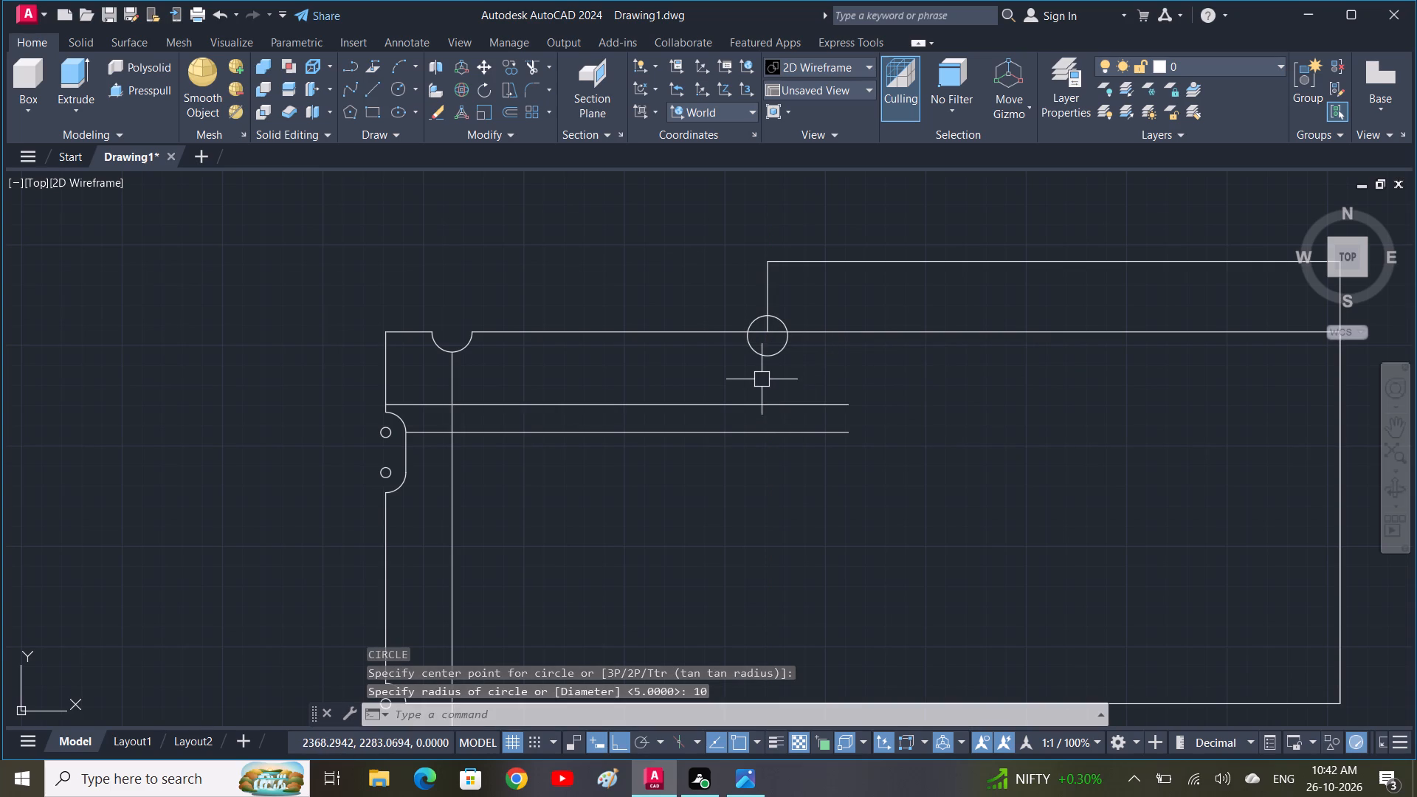
# Draw a concentric circle of diameter 5 inside the radius 10 circle at the step corner.
pyautogui.write('C')
pyautogui.press('space')
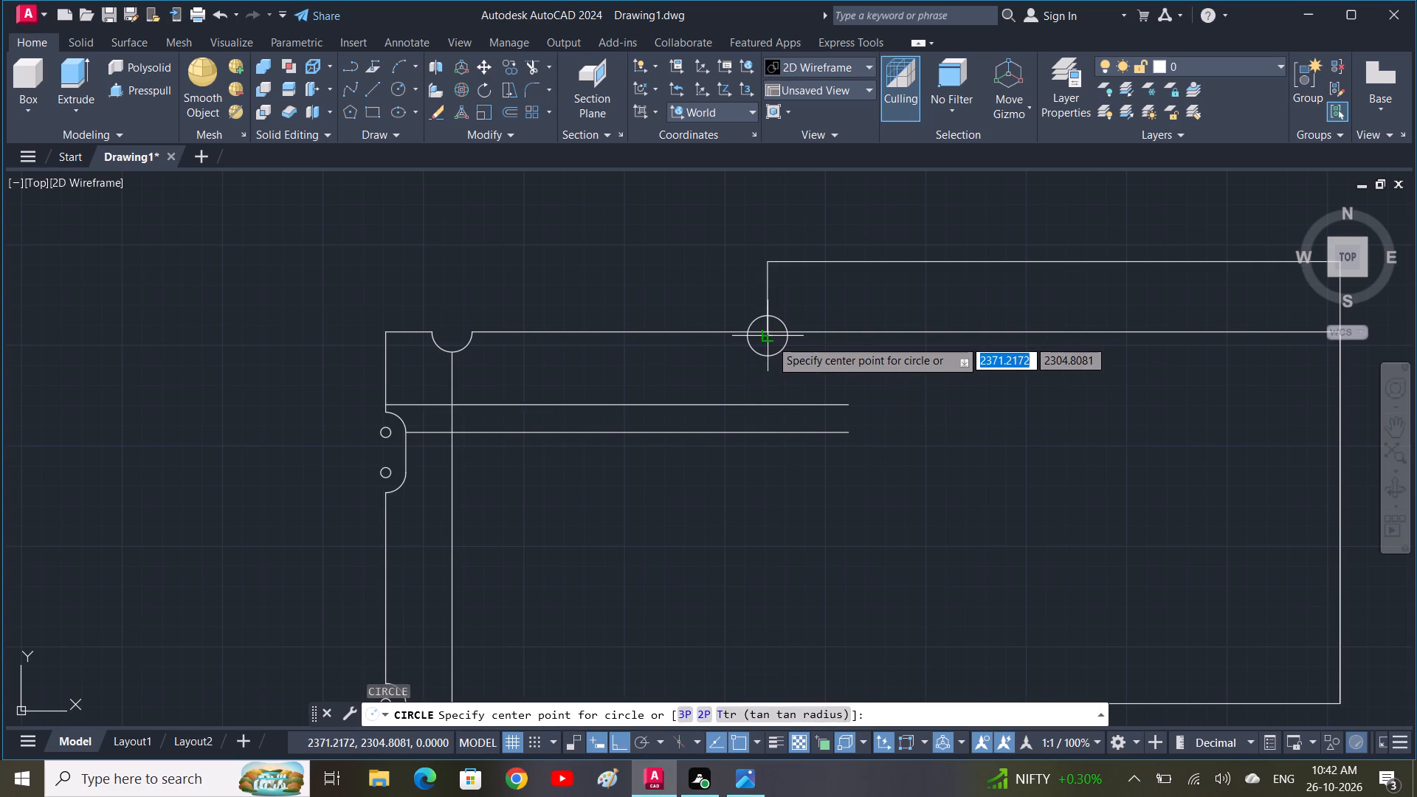
pyautogui.click(770, 339)
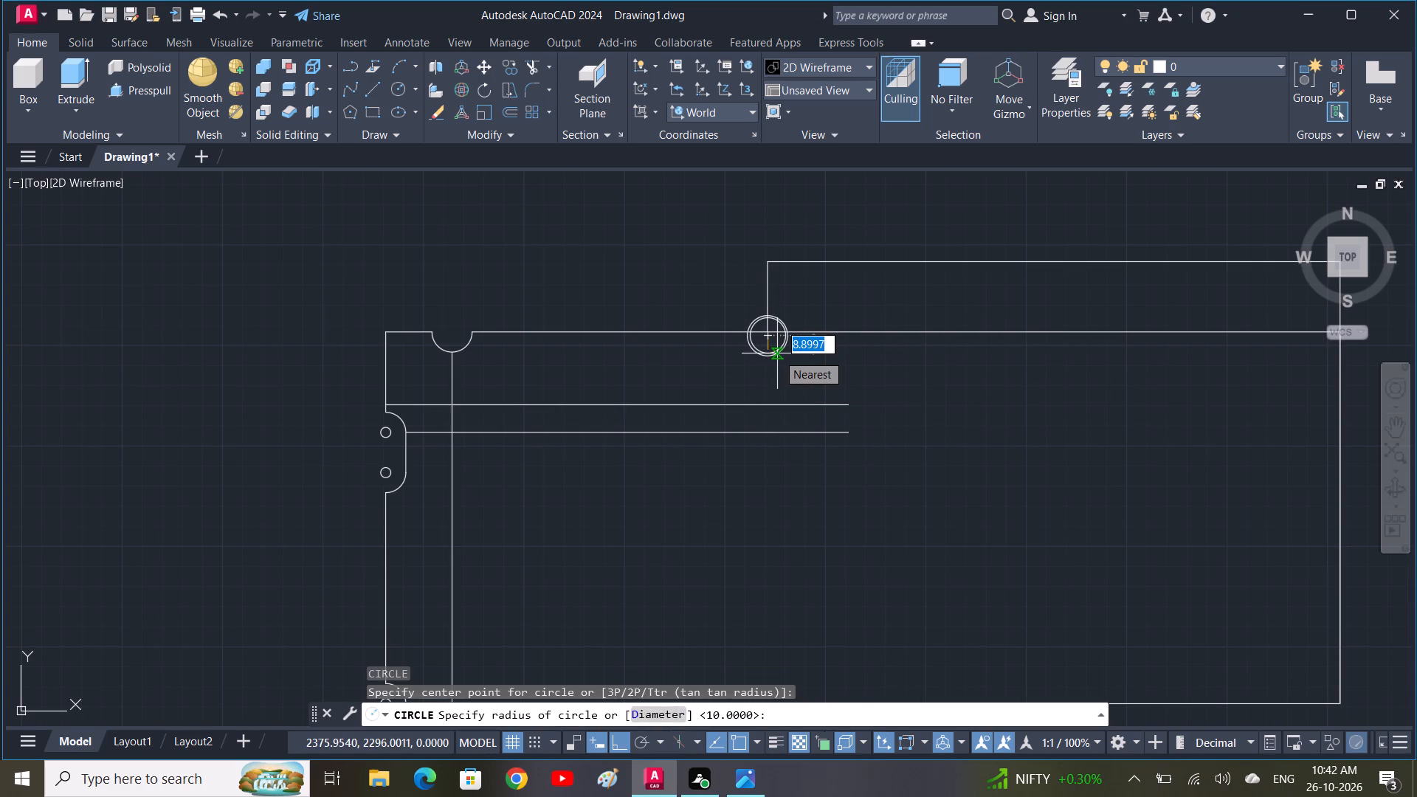
pyautogui.press('d')
pyautogui.press('space')
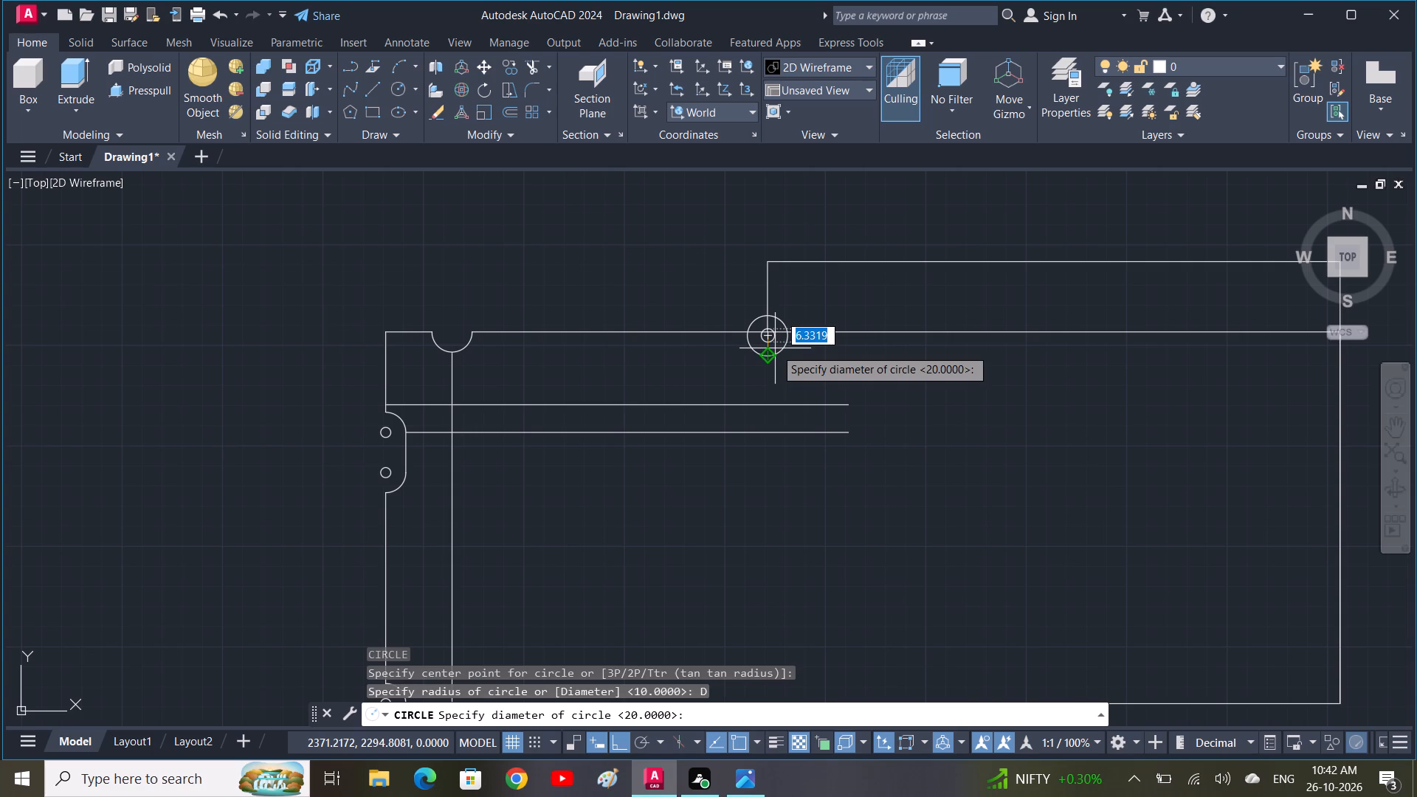
pyautogui.write('5')
pyautogui.press('space')
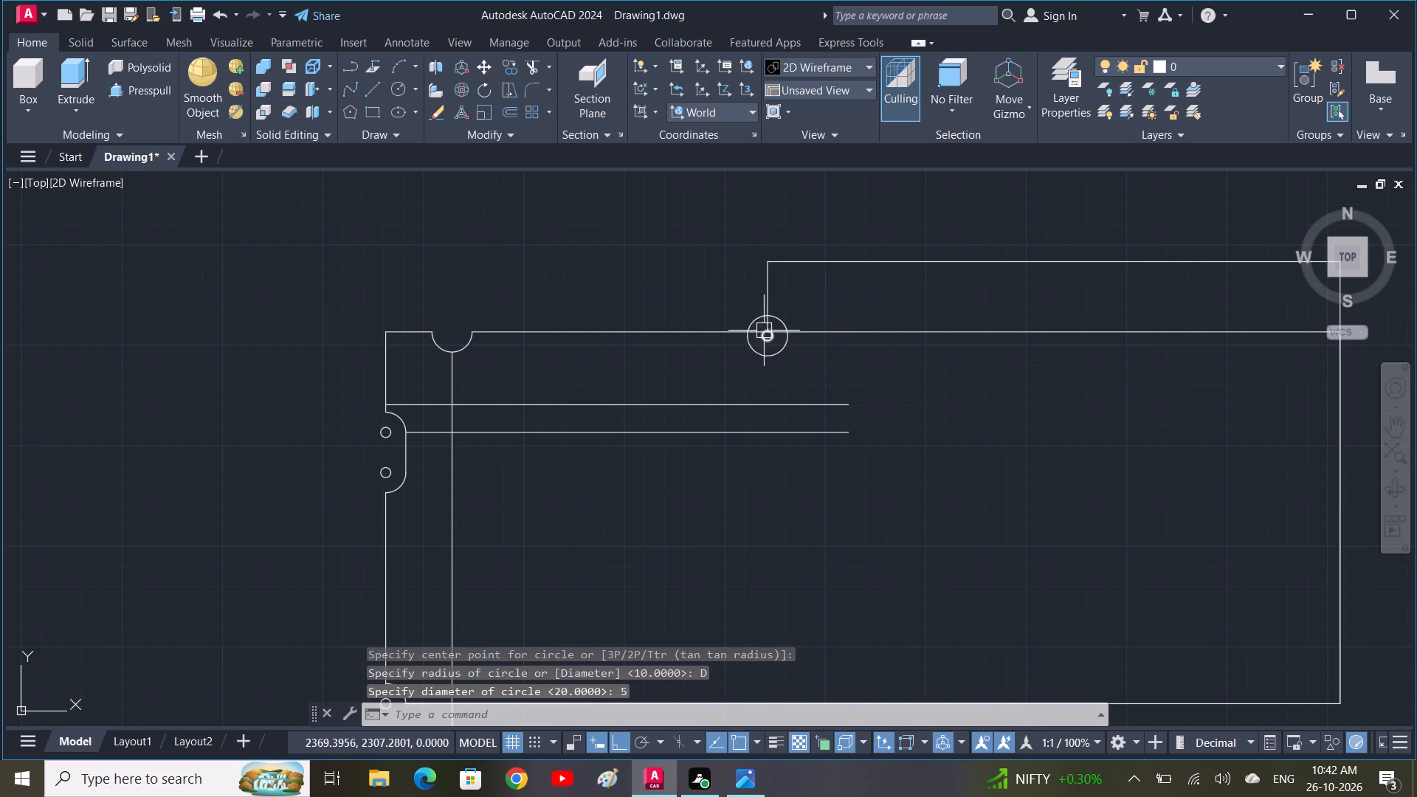
# Move the 5-diameter circle up so its centre sits where the step's vertical line meets the lower top edge.
pyautogui.scroll(3, 768, 337)
pyautogui.click(762, 317)
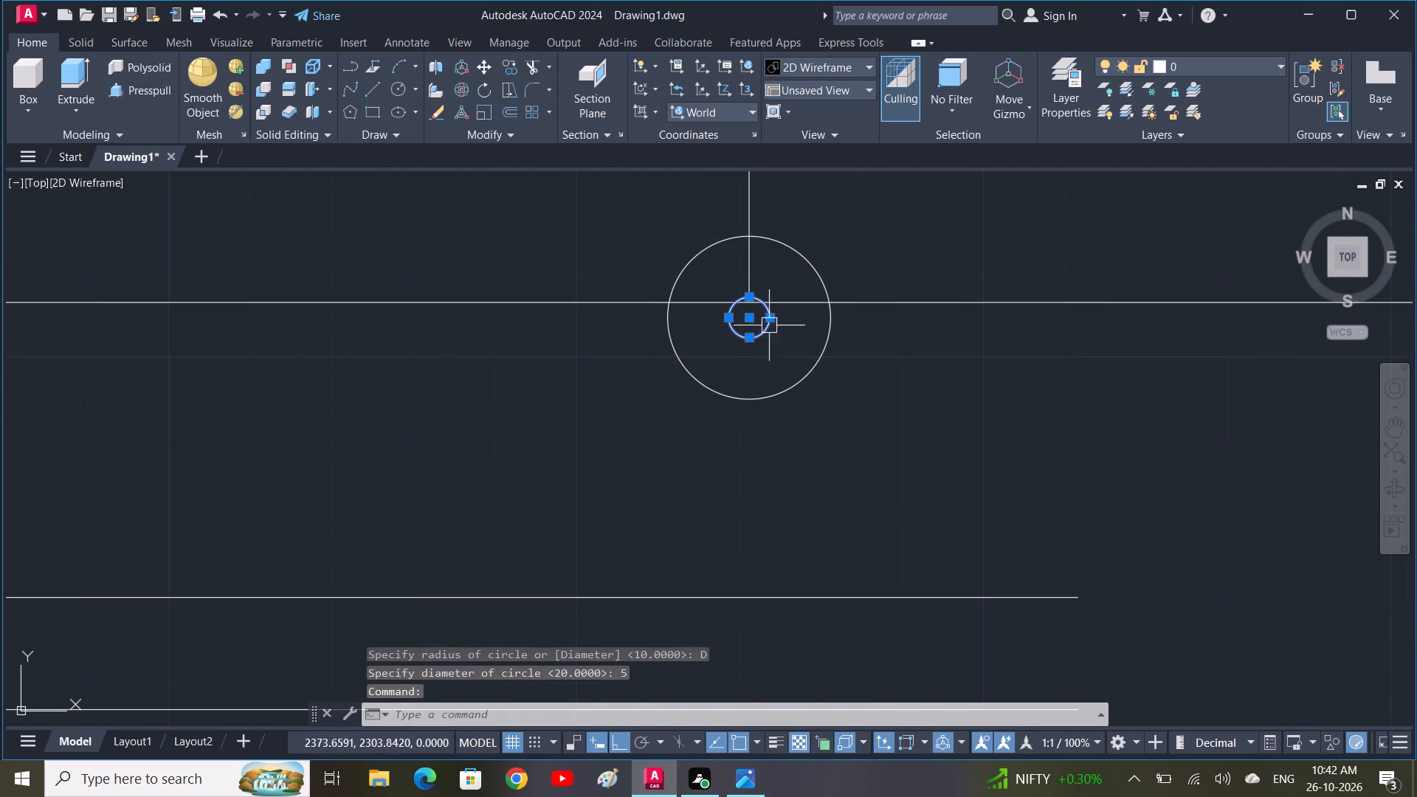
pyautogui.write('M')
pyautogui.press('space')
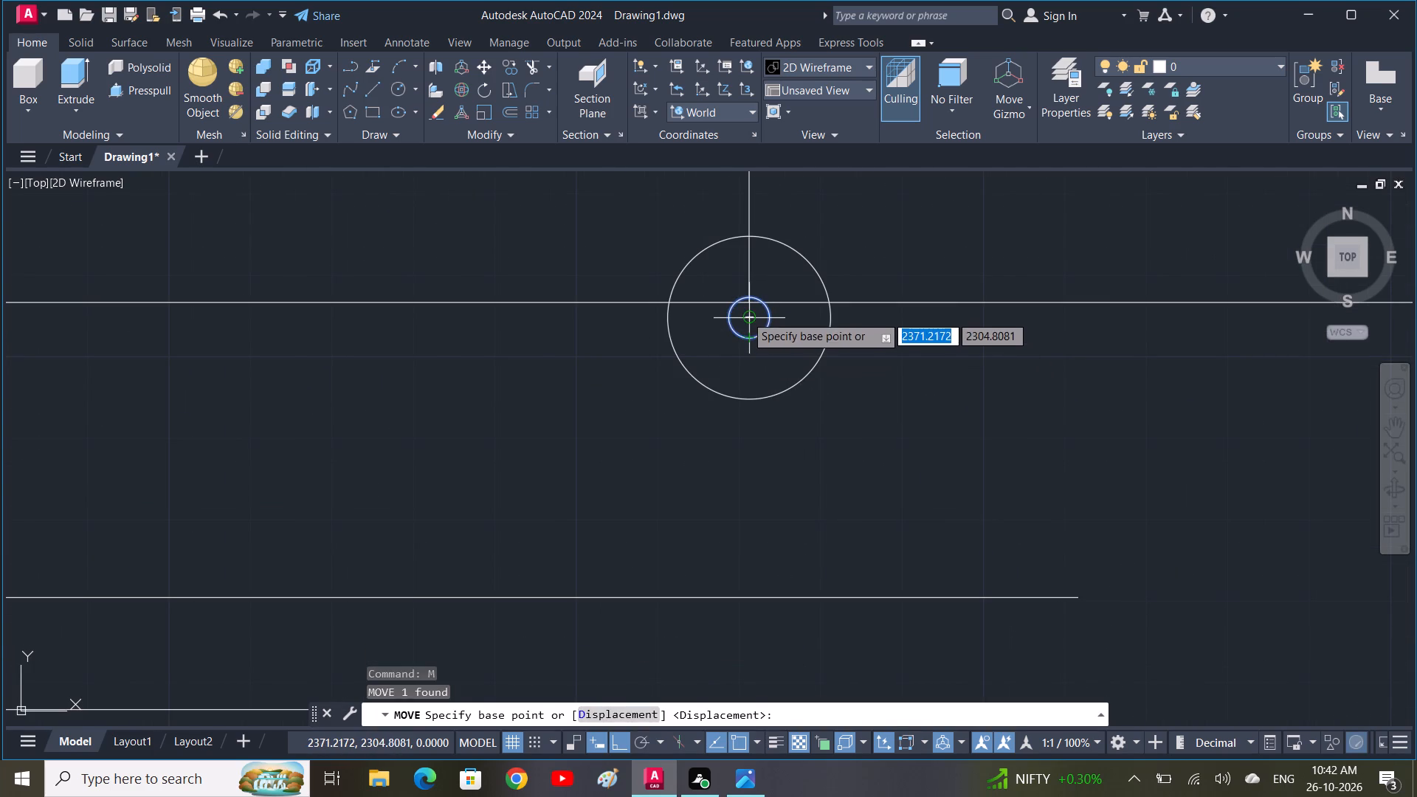
pyautogui.click(745, 313)
pyautogui.click(745, 293)
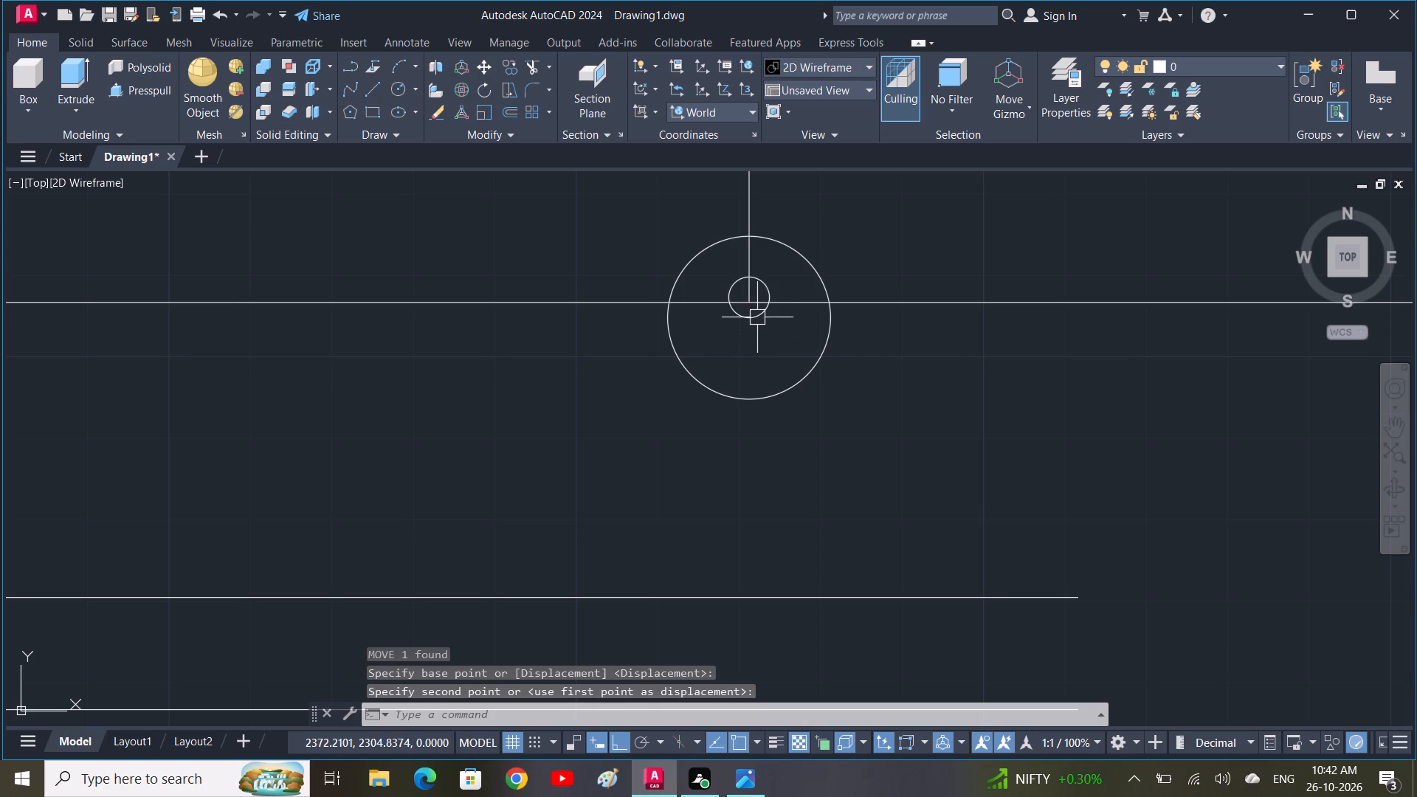
pyautogui.click(762, 287)
pyautogui.scroll(2, 758, 298)
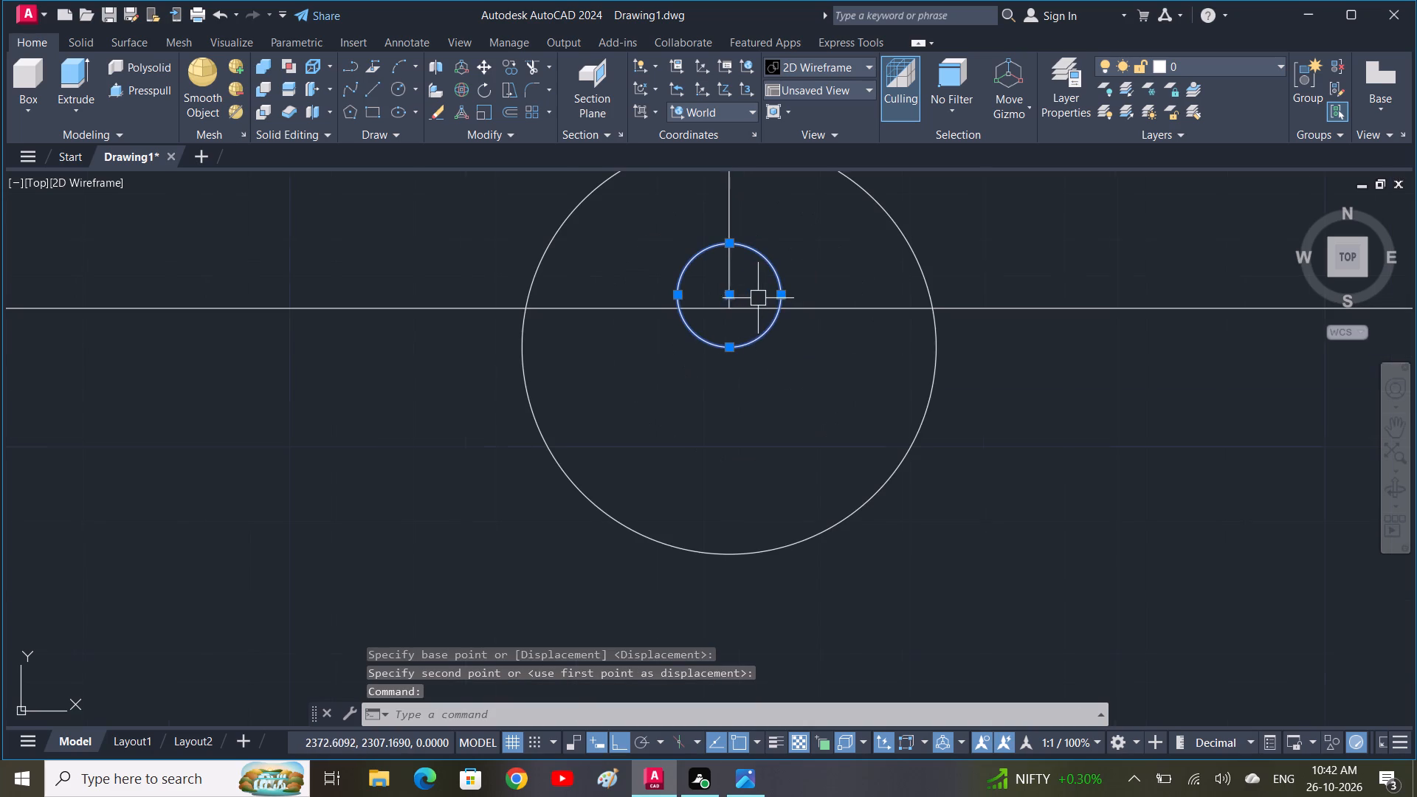
pyautogui.click(728, 294)
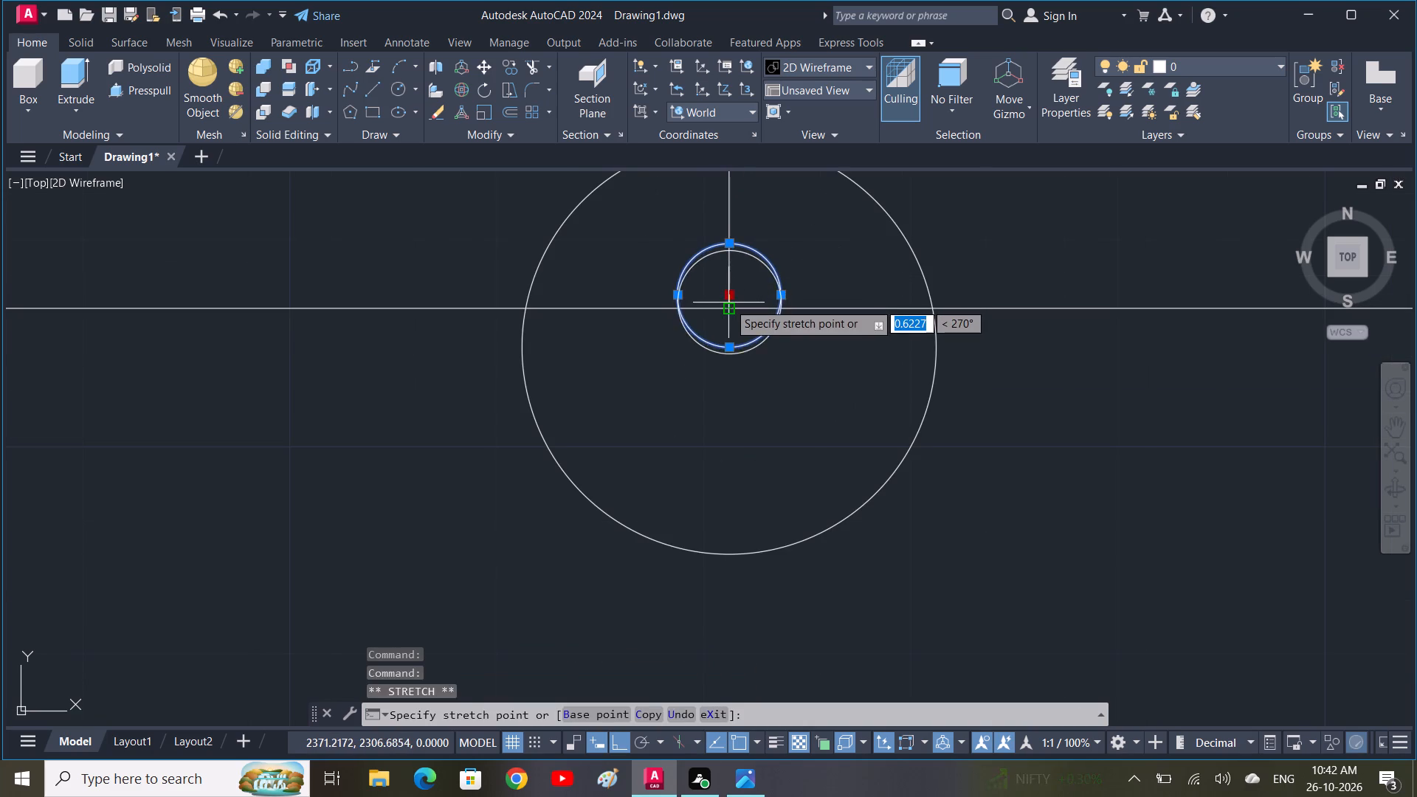
pyautogui.click(728, 303)
pyautogui.press('Escape')
pyautogui.scroll(-2, 737, 367)
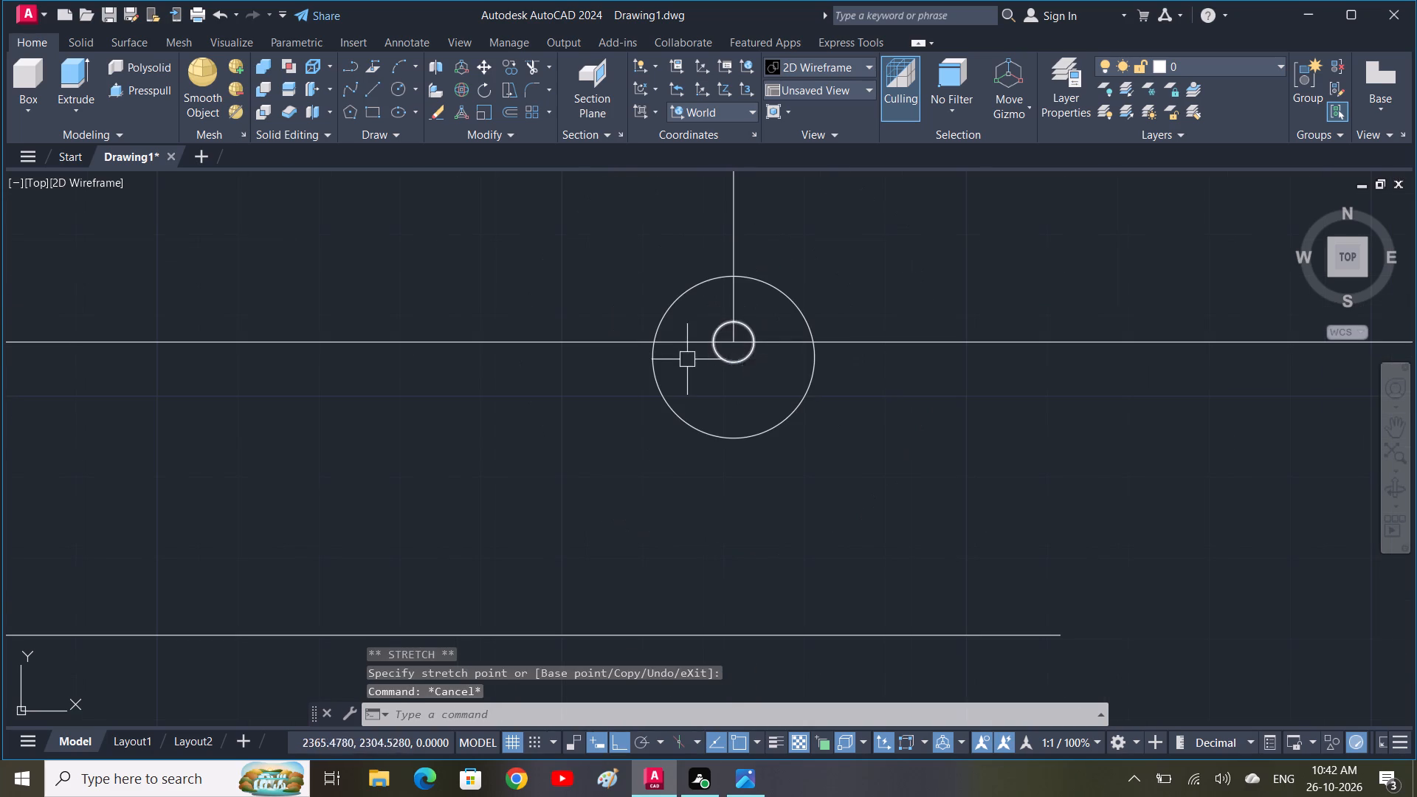
# Move the radius 10 circle up so it is concentric with the 5-diameter circle on the lower top edge.
pyautogui.scroll(-1, 686, 360)
pyautogui.click(730, 400)
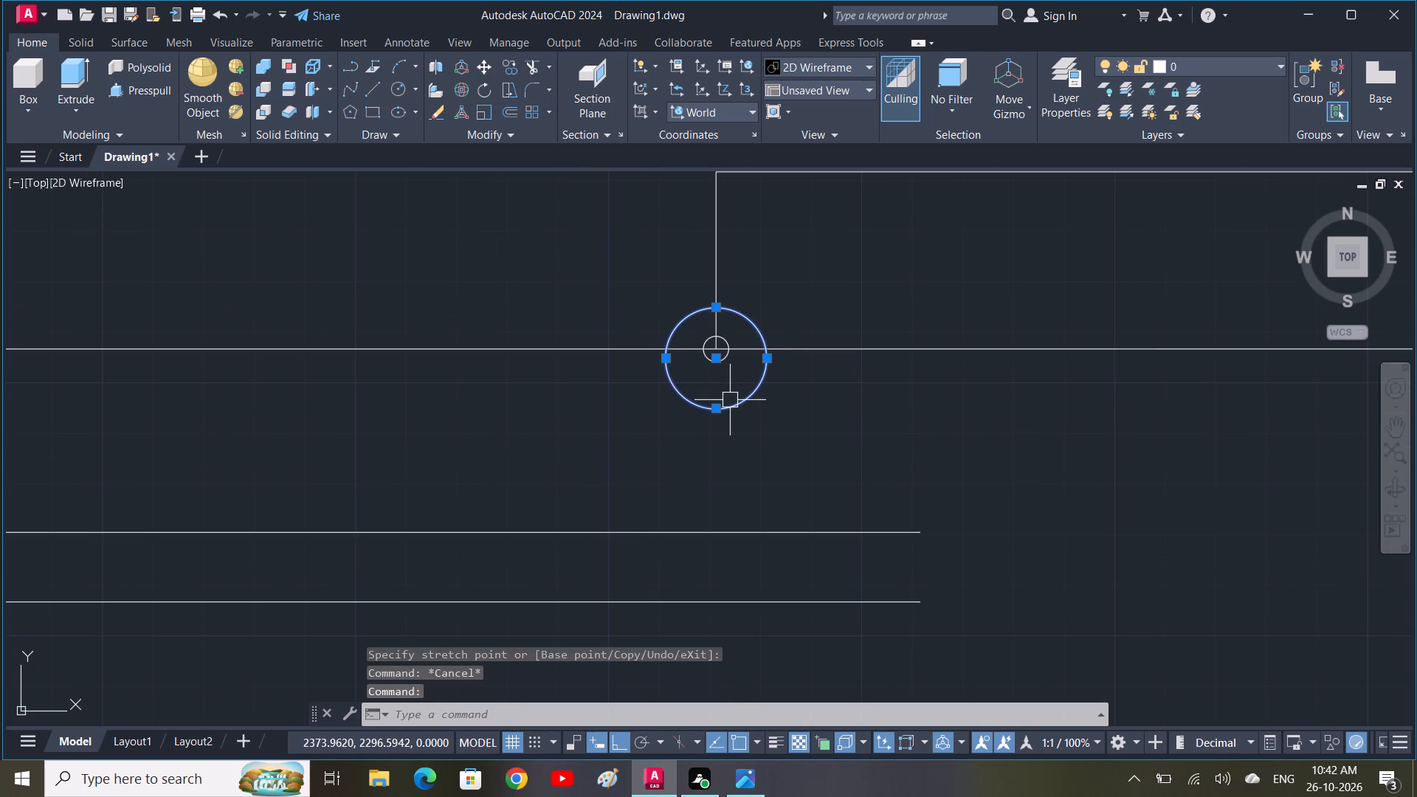
pyautogui.write('M')
pyautogui.press('space')
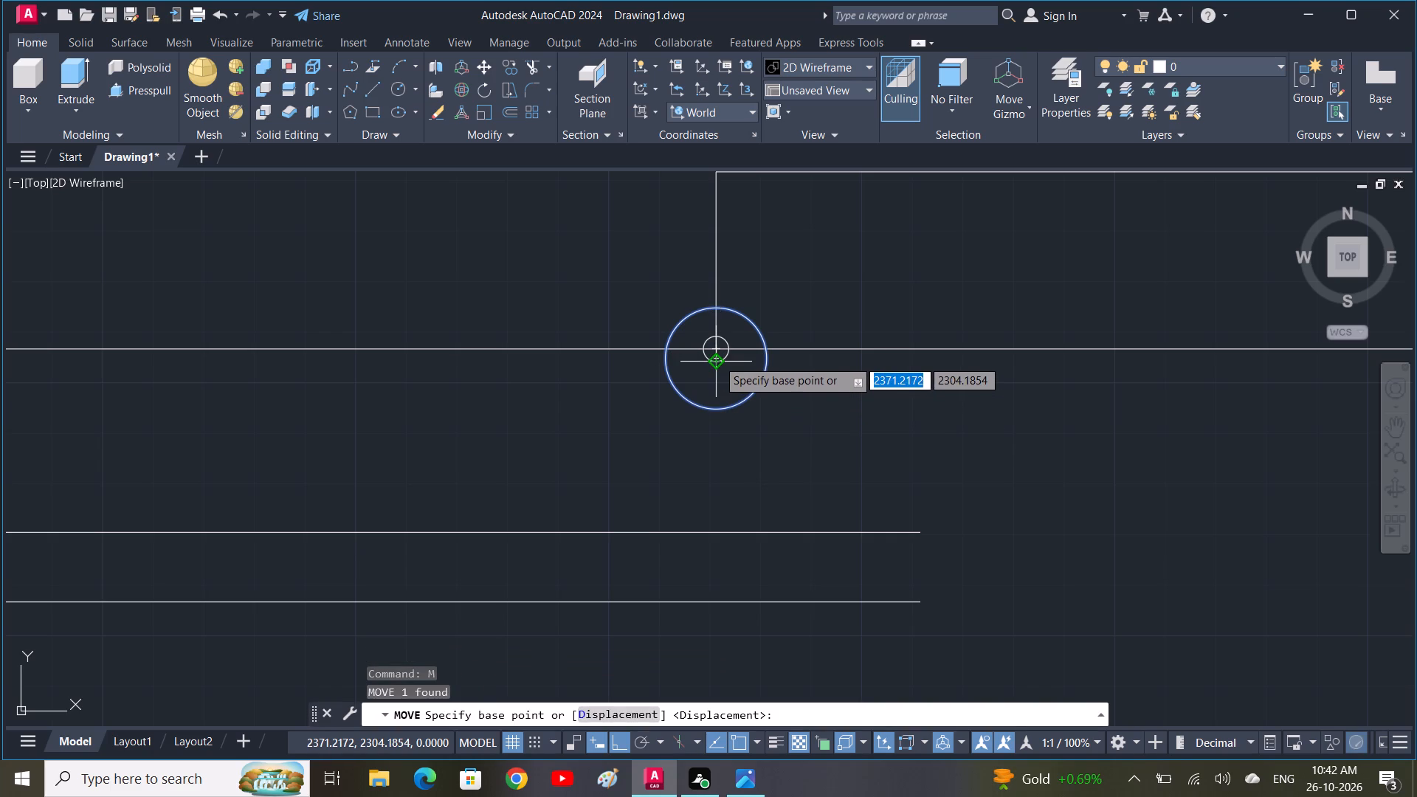
pyautogui.click(719, 355)
pyautogui.click(717, 346)
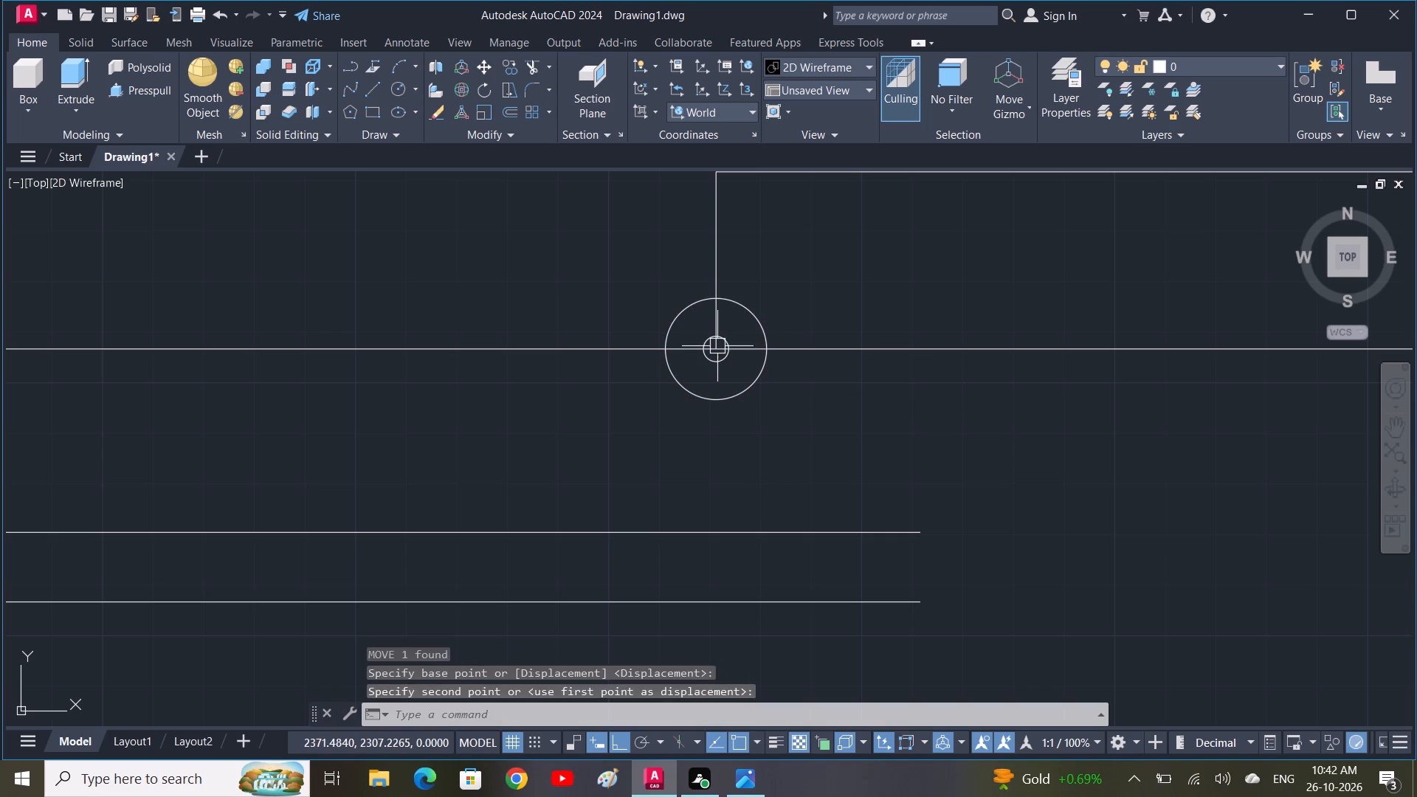
pyautogui.press('Escape')
# Draw a short vertical guide line downward from the radius 10 circle's left quadrant on the lower top edge.
pyautogui.scroll(-2, 745, 437)
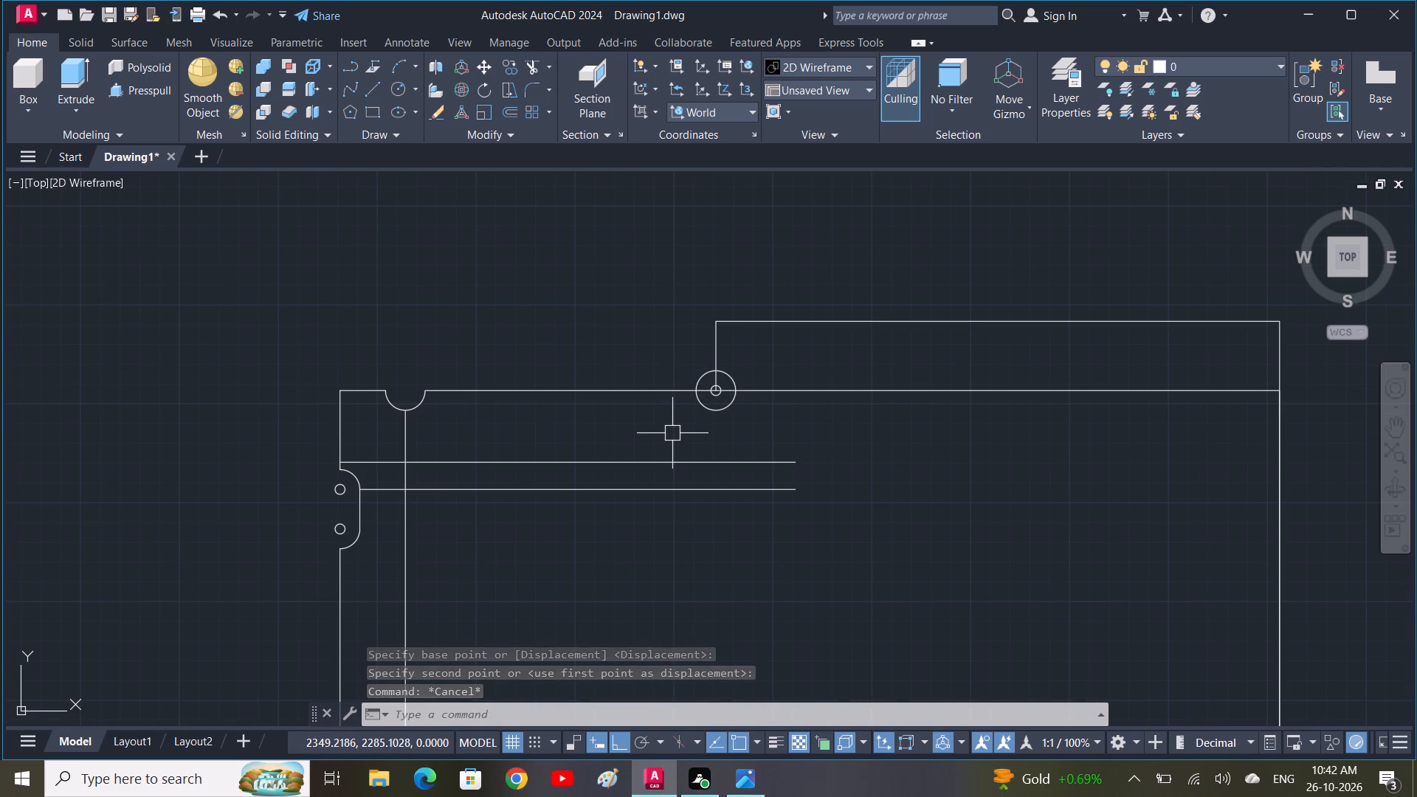
pyautogui.write('L')
pyautogui.press('space')
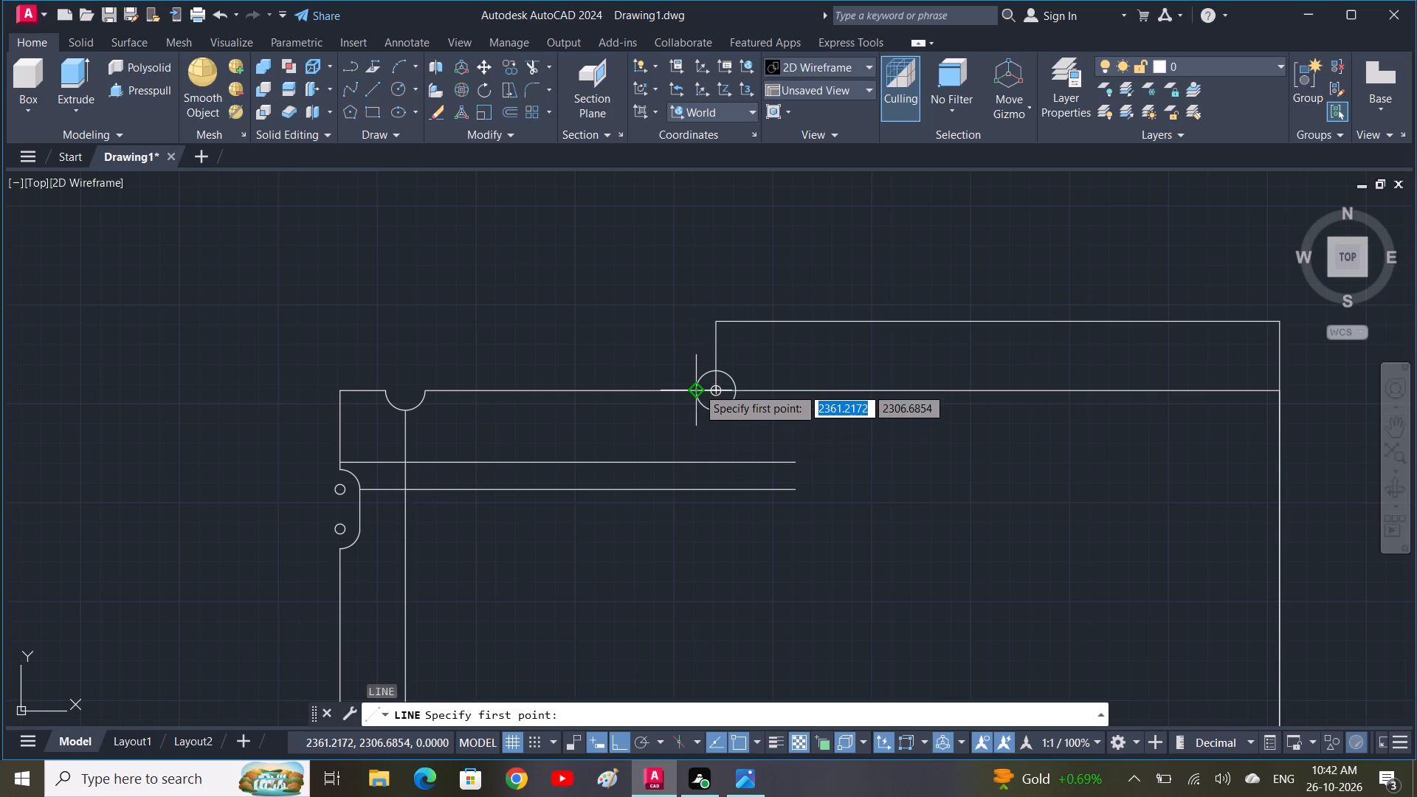
pyautogui.click(697, 387)
pyautogui.click(697, 437)
pyautogui.press('space')
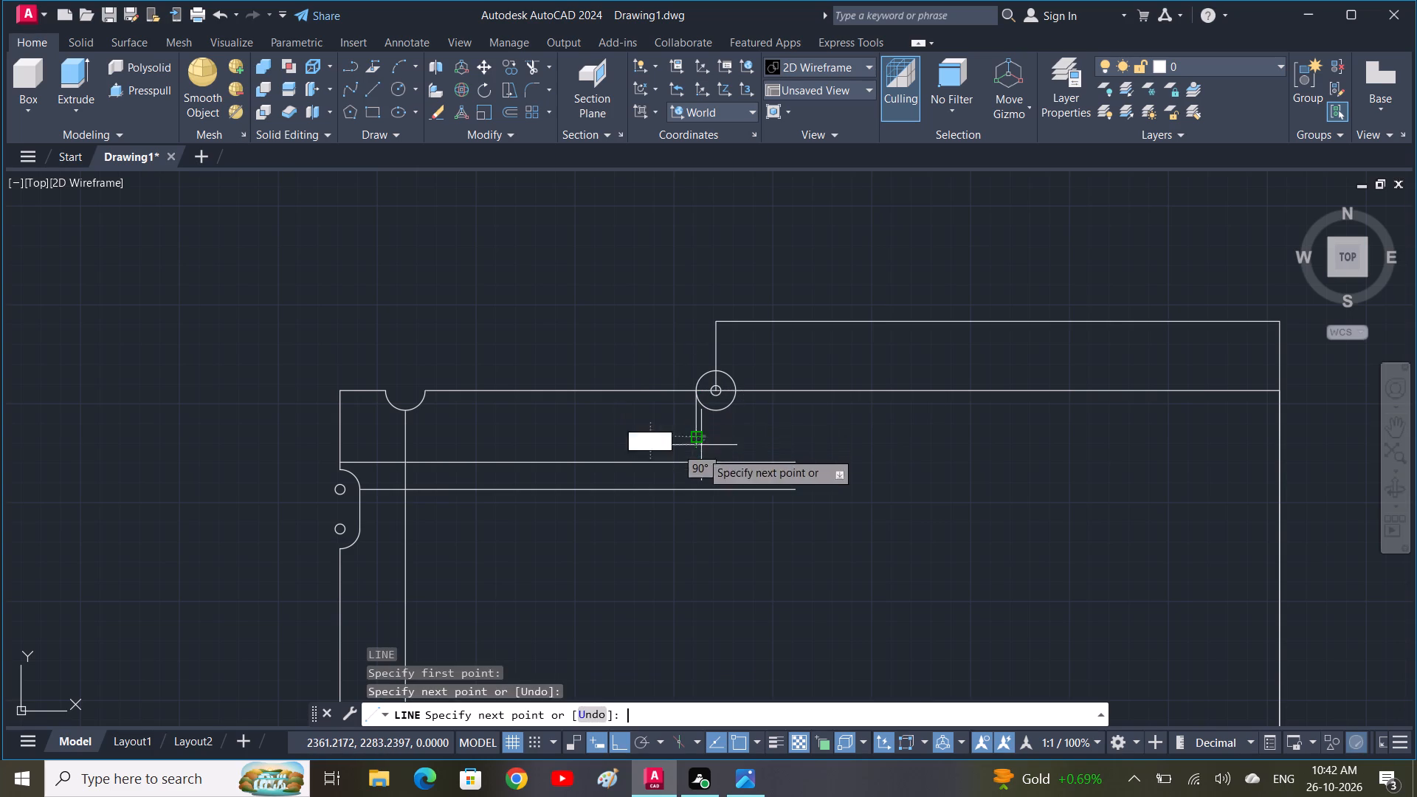
# Copy both concentric circles from their centre to a point near the lower end of the vertical guide line.
pyautogui.click(735, 404)
pyautogui.scroll(2, 731, 398)
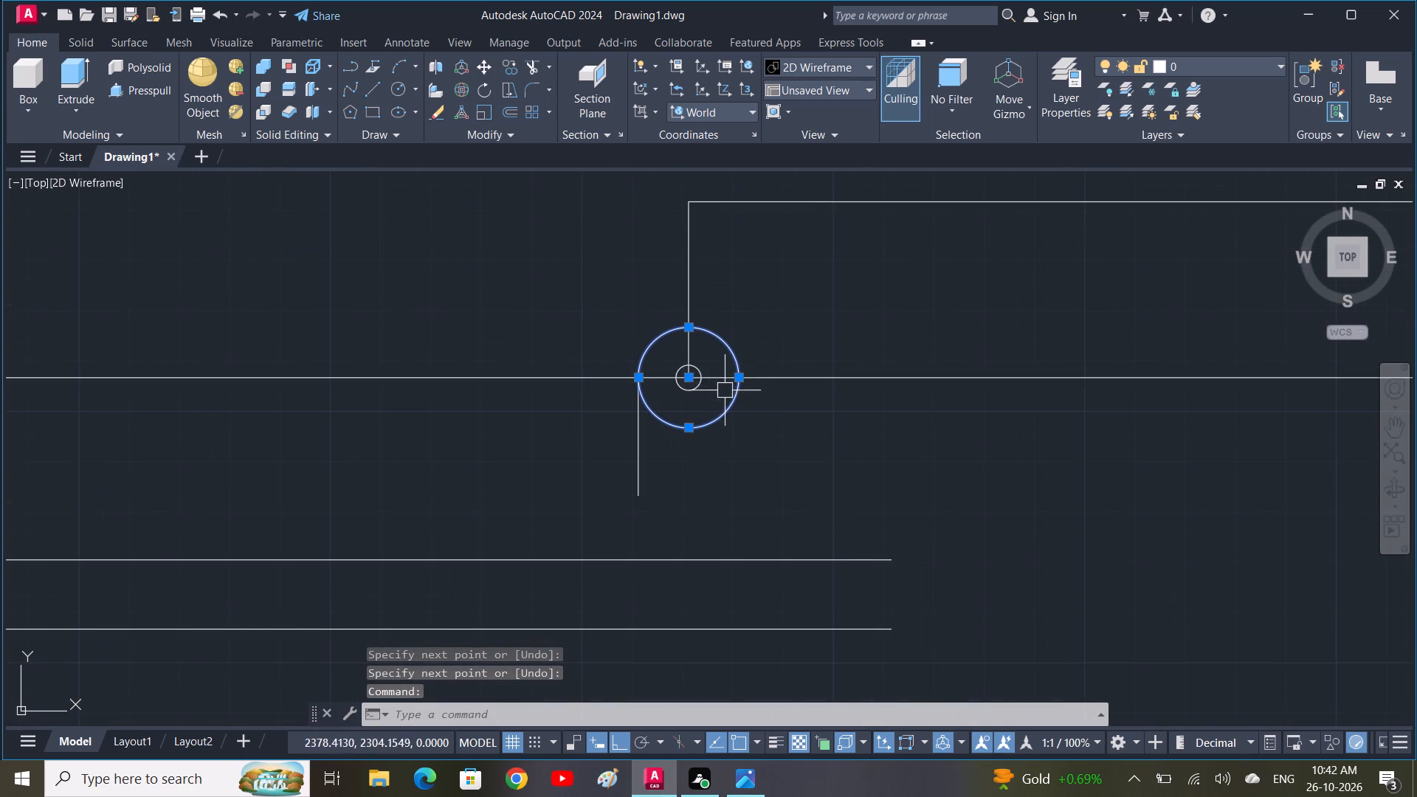
pyautogui.click(700, 369)
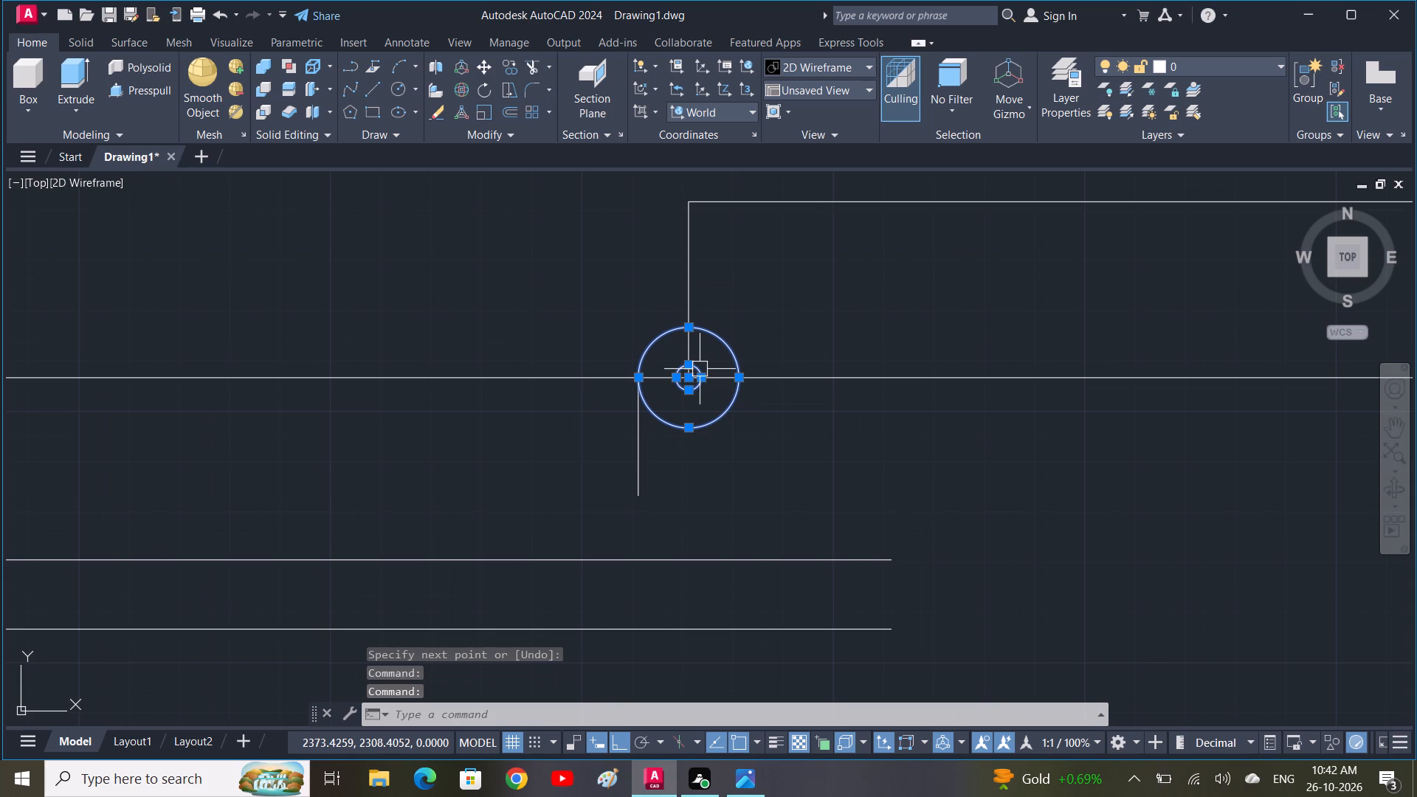
pyautogui.write('CO')
pyautogui.press('space')
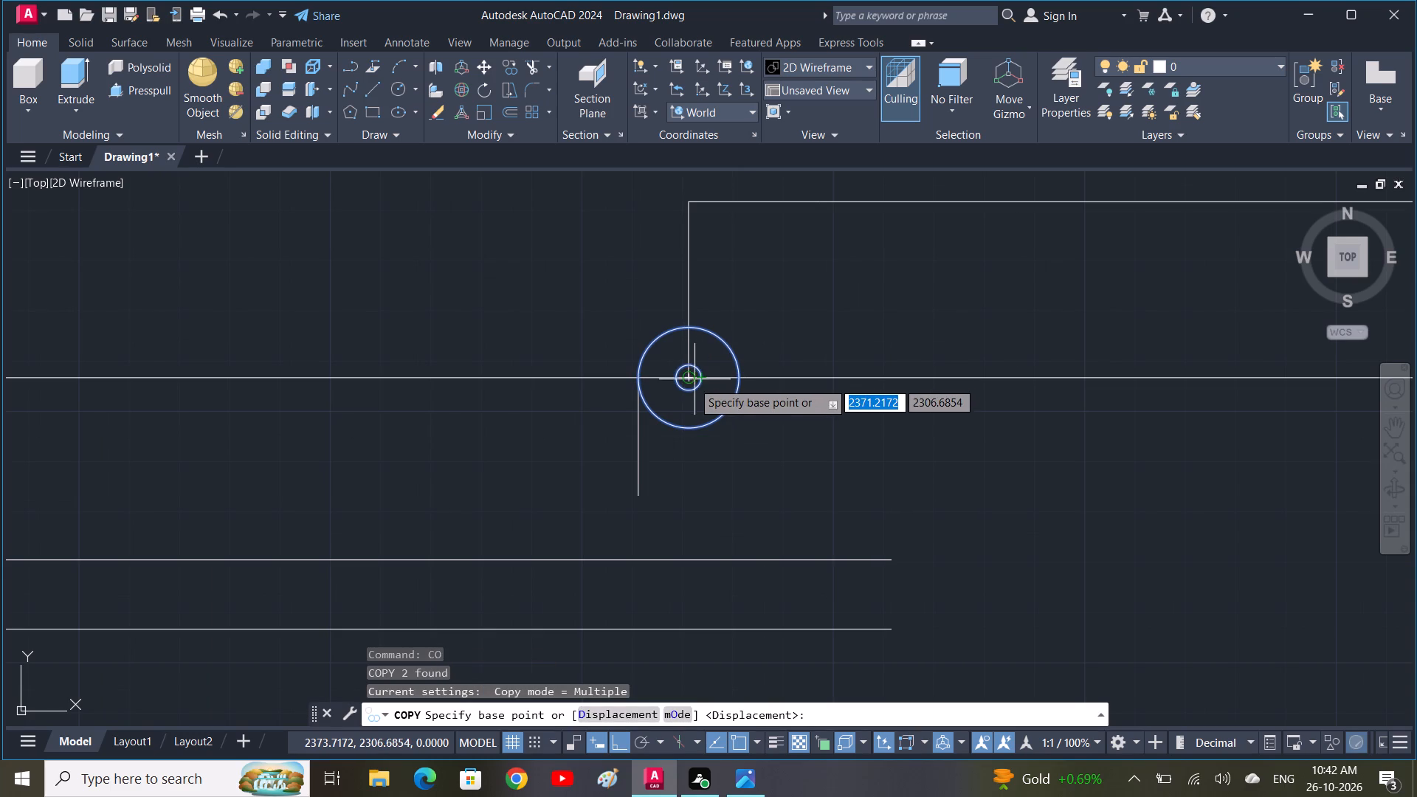
pyautogui.click(687, 381)
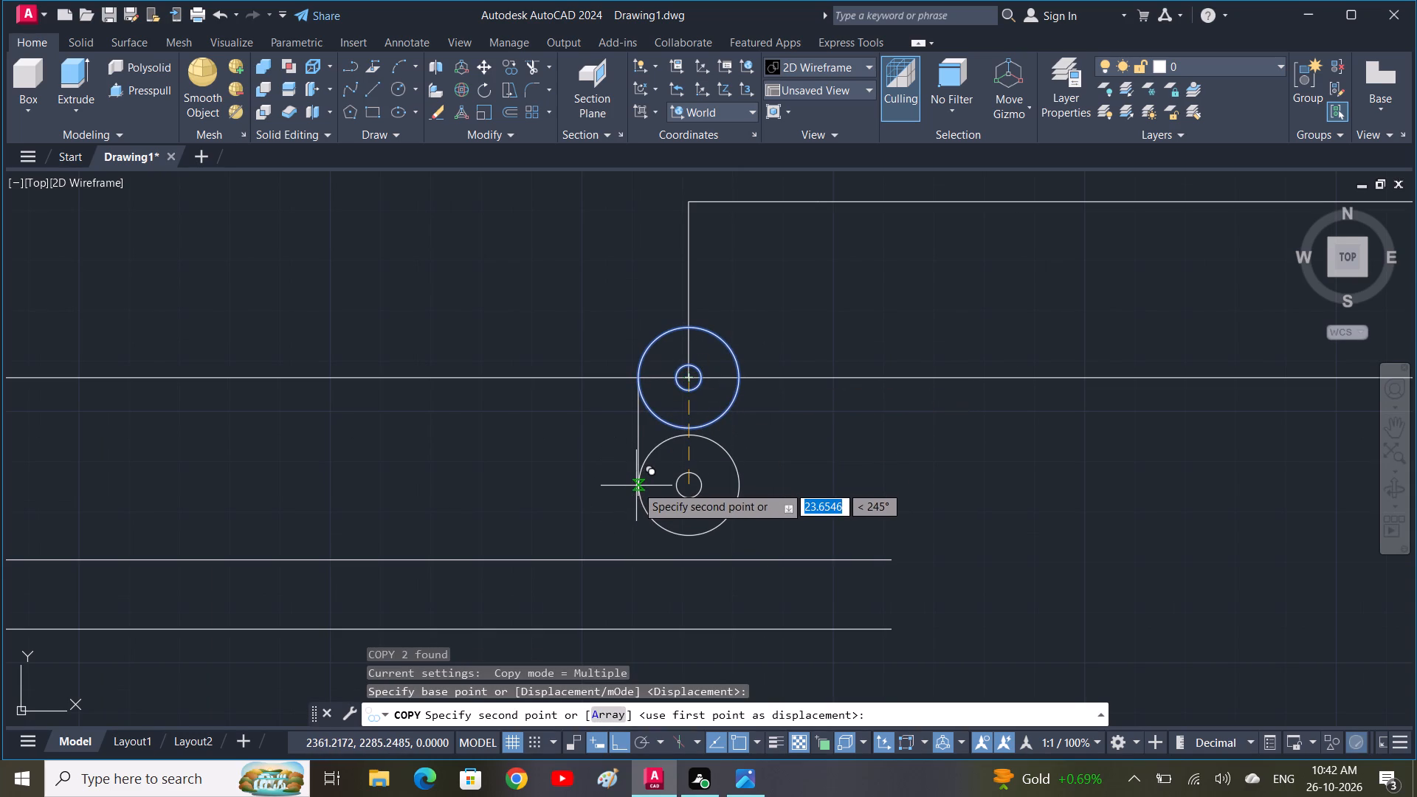
pyautogui.click(636, 486)
pyautogui.press('Escape')
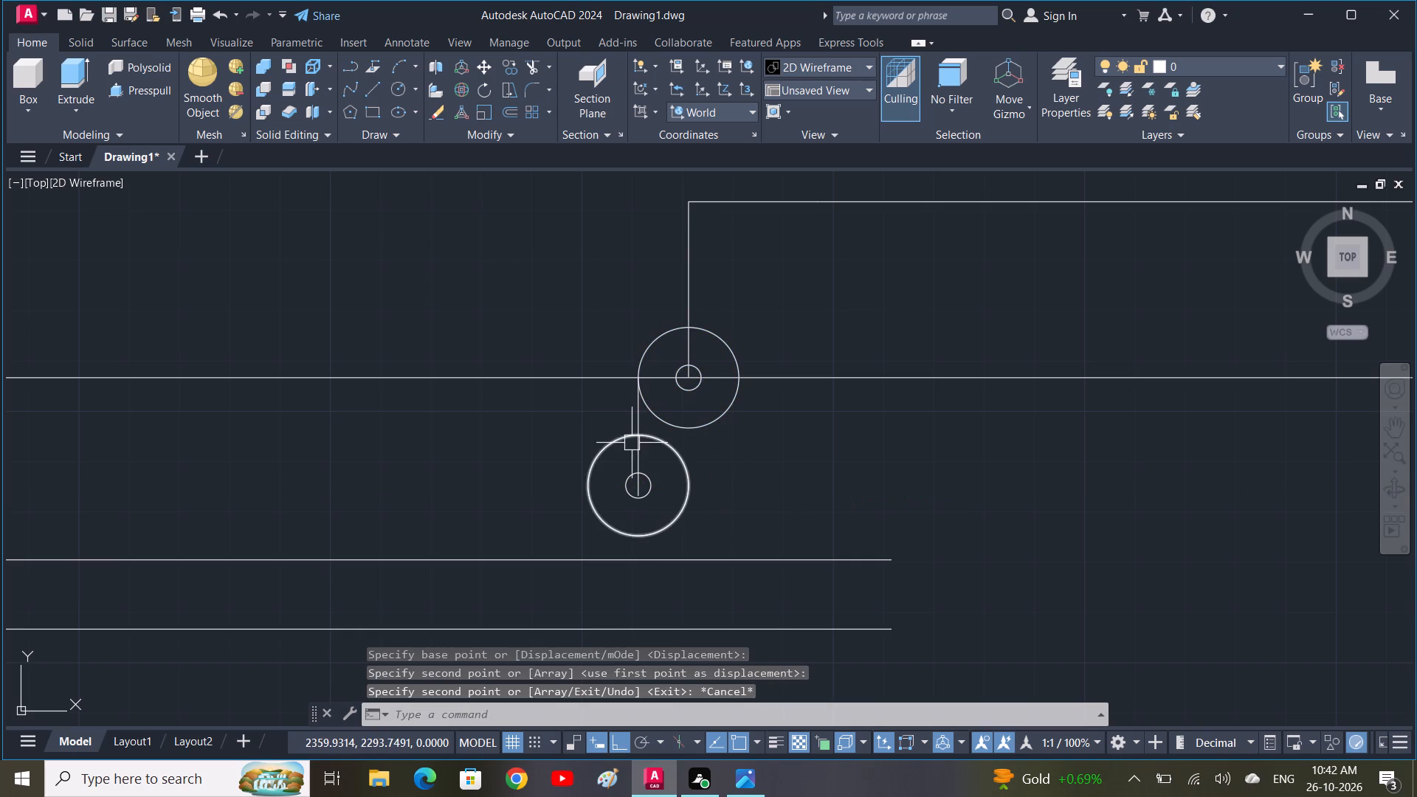
# Move the copied pair of circles about 3.8 straight up along the vertical guide line.
pyautogui.click(632, 443)
pyautogui.click(631, 477)
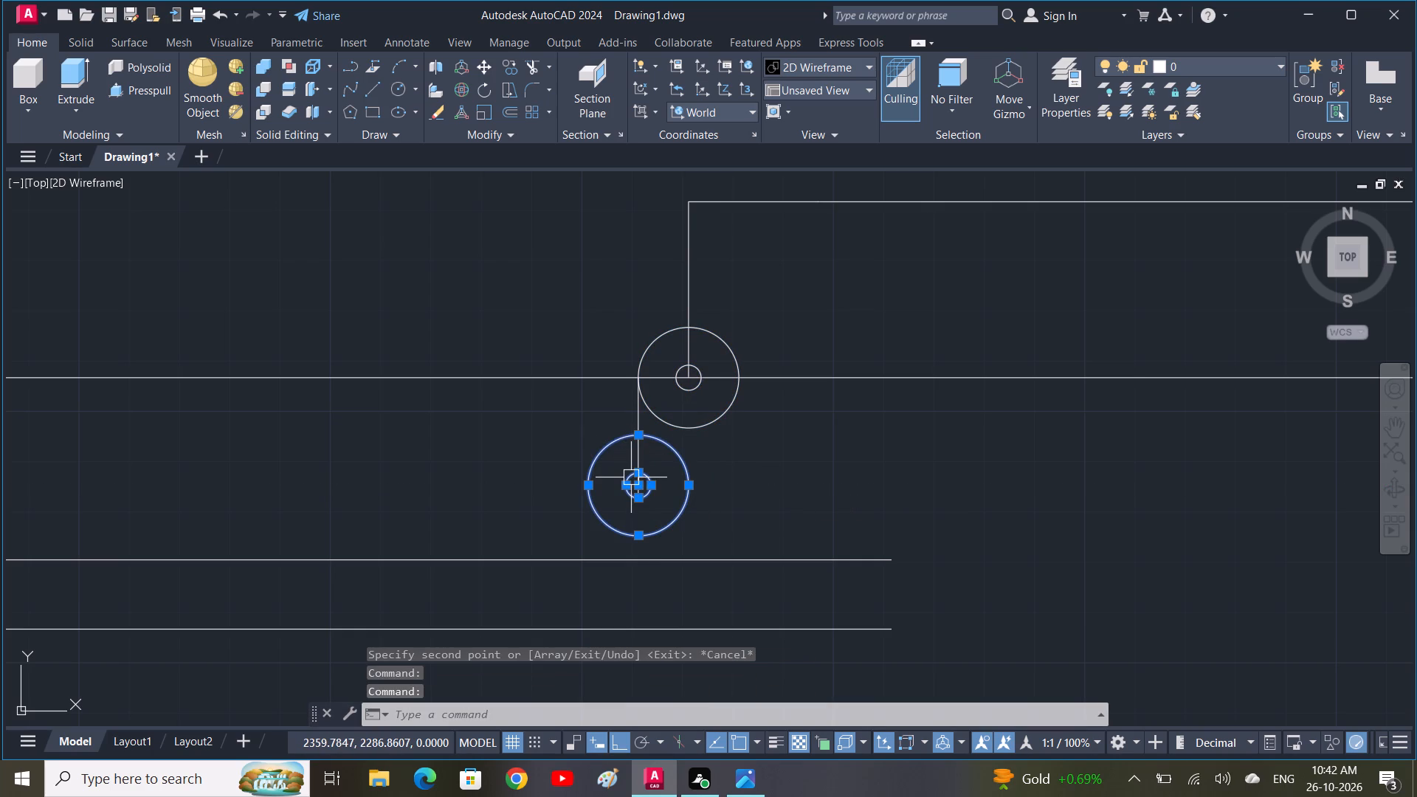
pyautogui.press('m')
pyautogui.press('space')
pyautogui.click(637, 440)
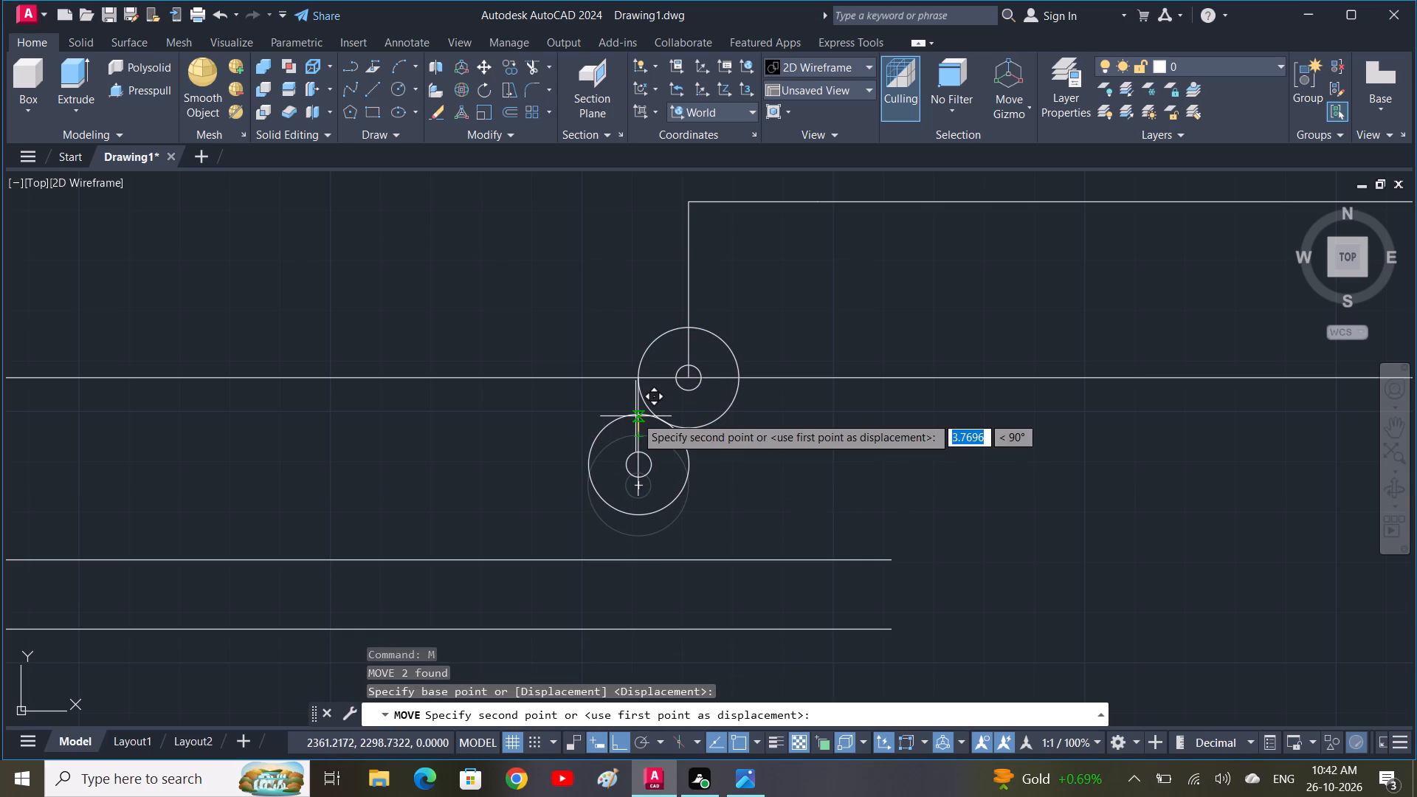
pyautogui.click(635, 416)
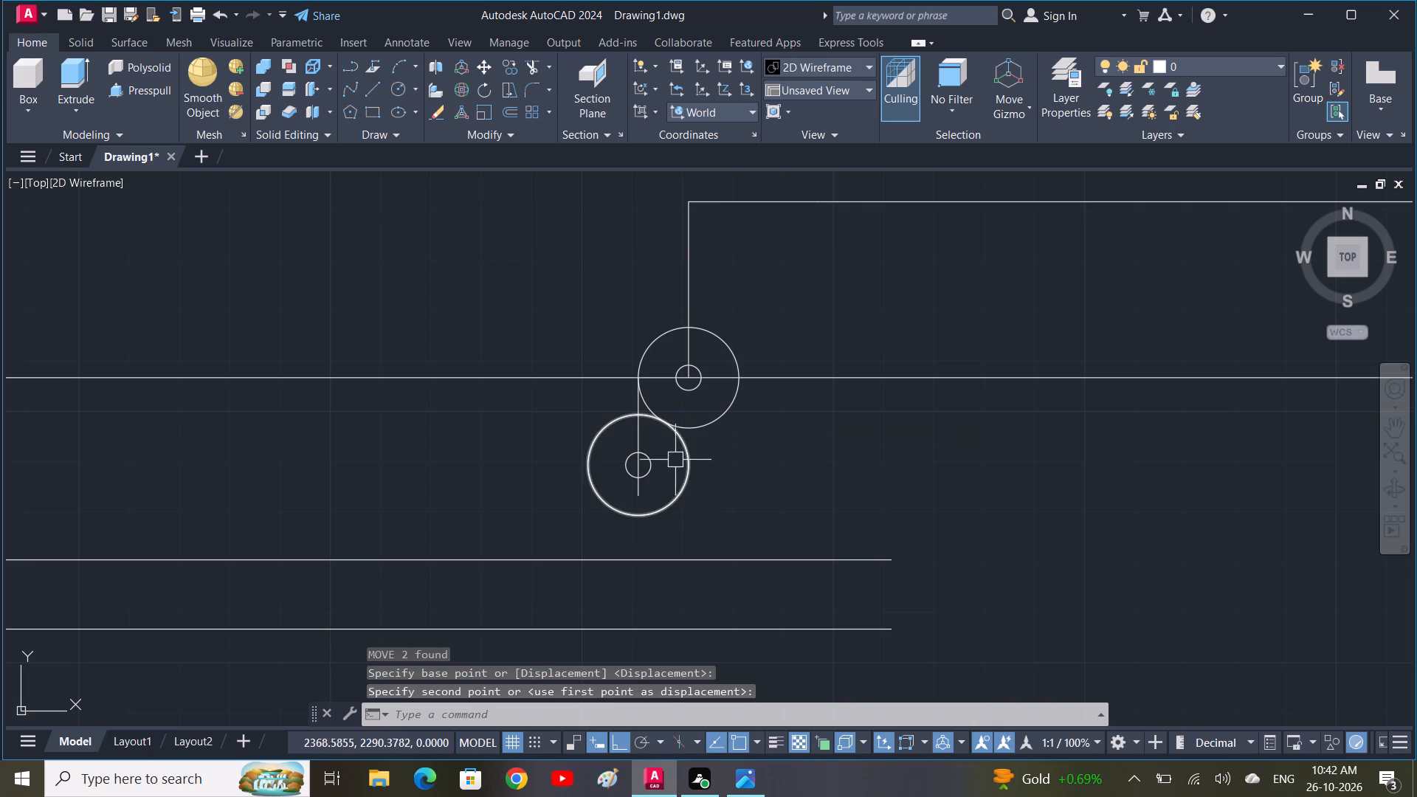
# Delete the short vertical guide line running through the copied circles.
pyautogui.click(639, 438)
pyautogui.press('Delete')
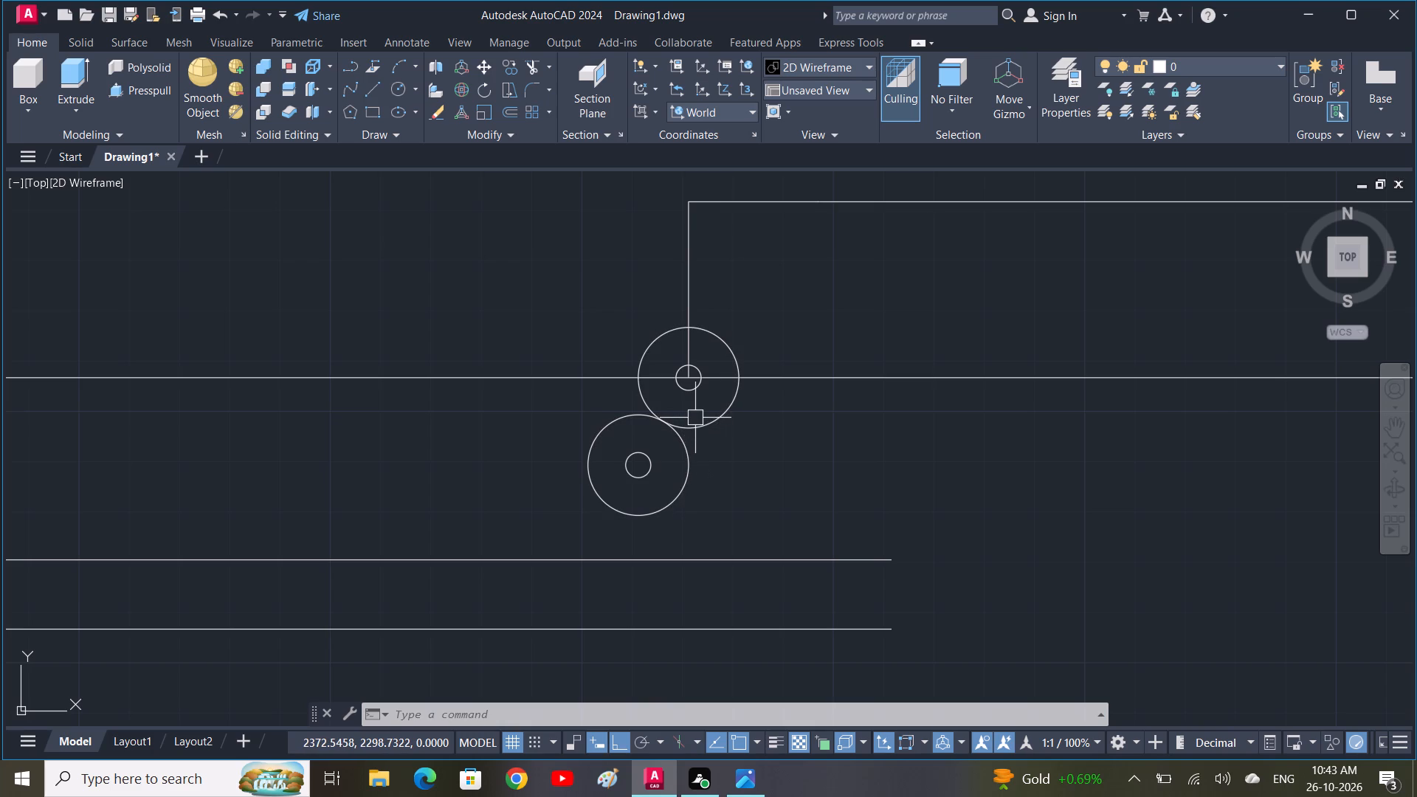
pyautogui.scroll(-1, 607, 321)
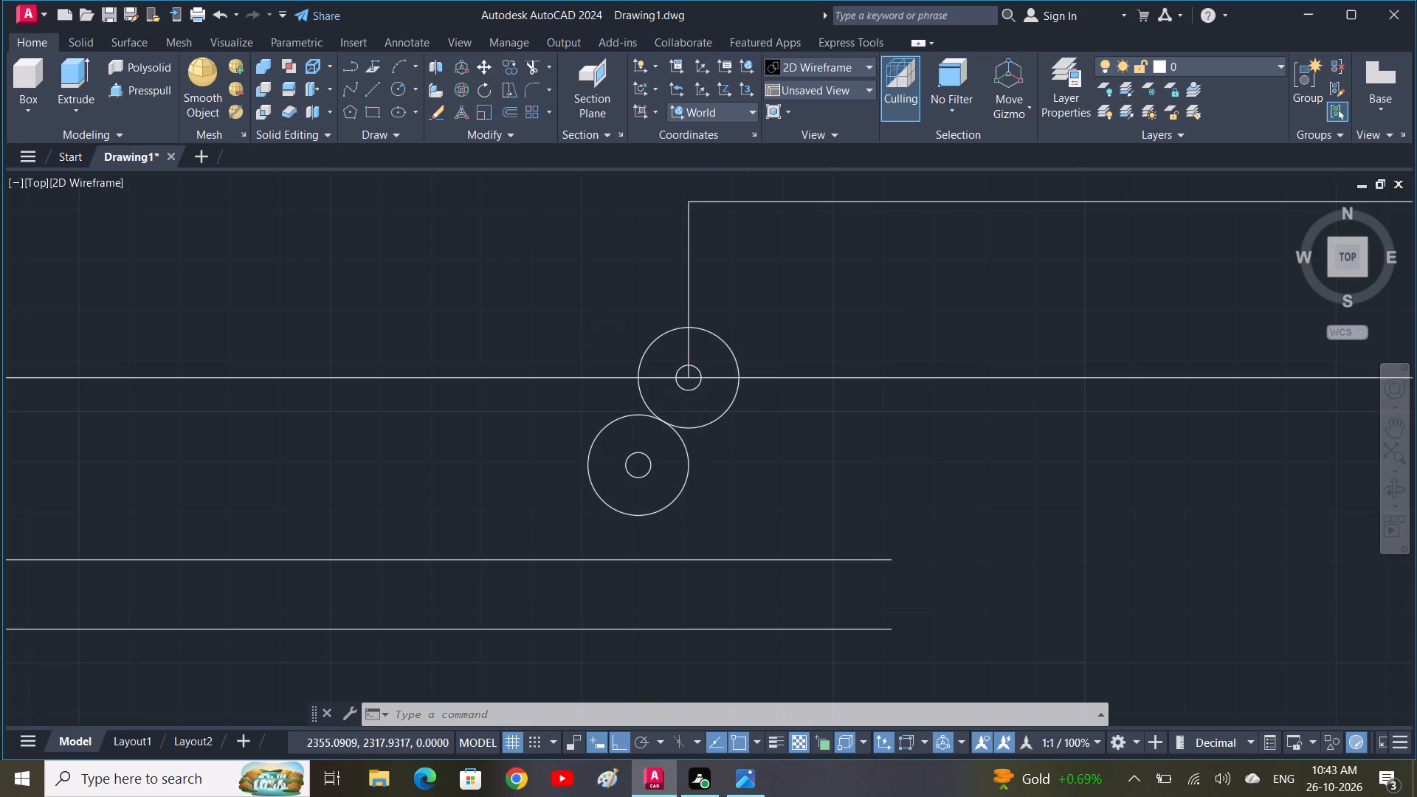
# Draw a vertical line about 157 long straight down from the centre of the upper concentric circles.
pyautogui.scroll(-1, 607, 321)
pyautogui.press('l')
pyautogui.press('space')
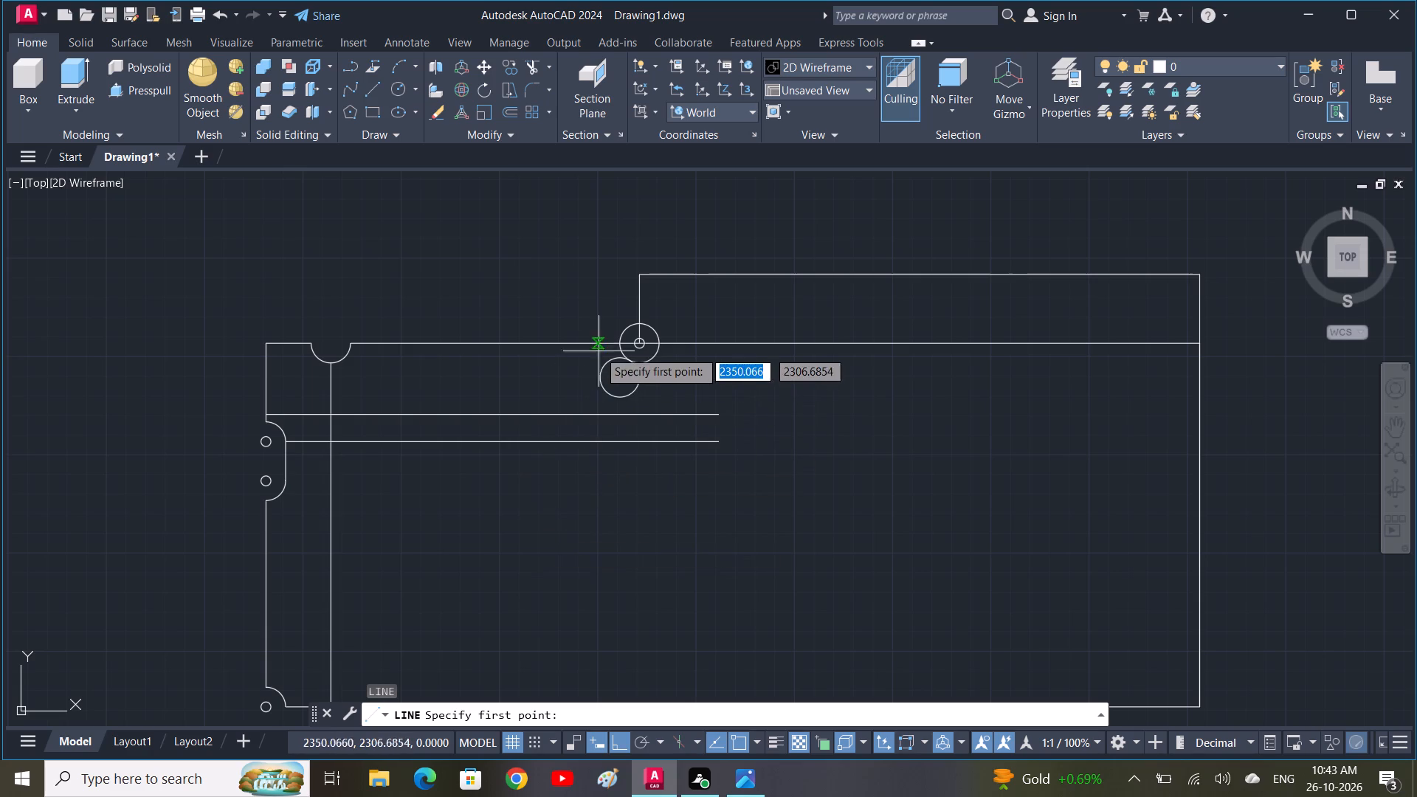
pyautogui.click(639, 345)
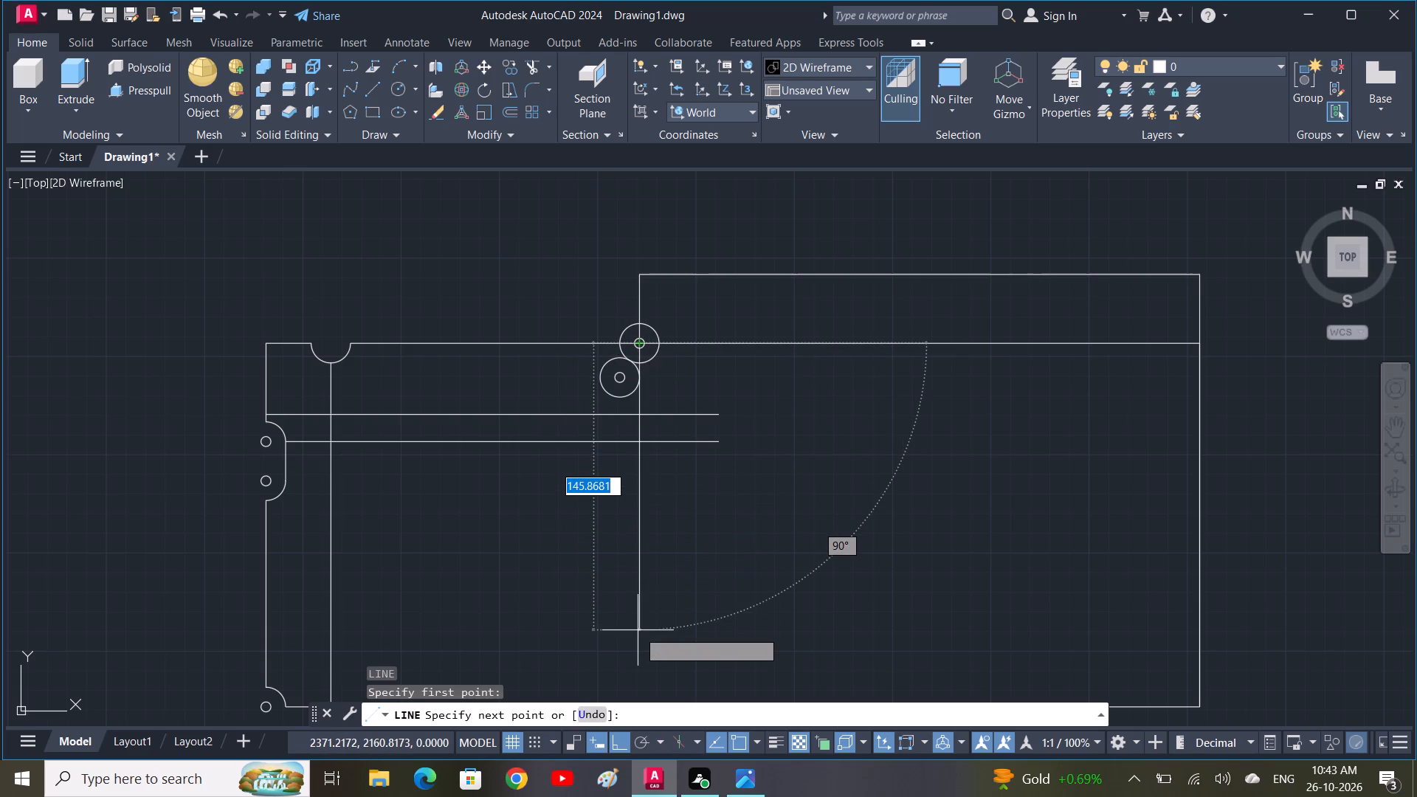
pyautogui.click(641, 653)
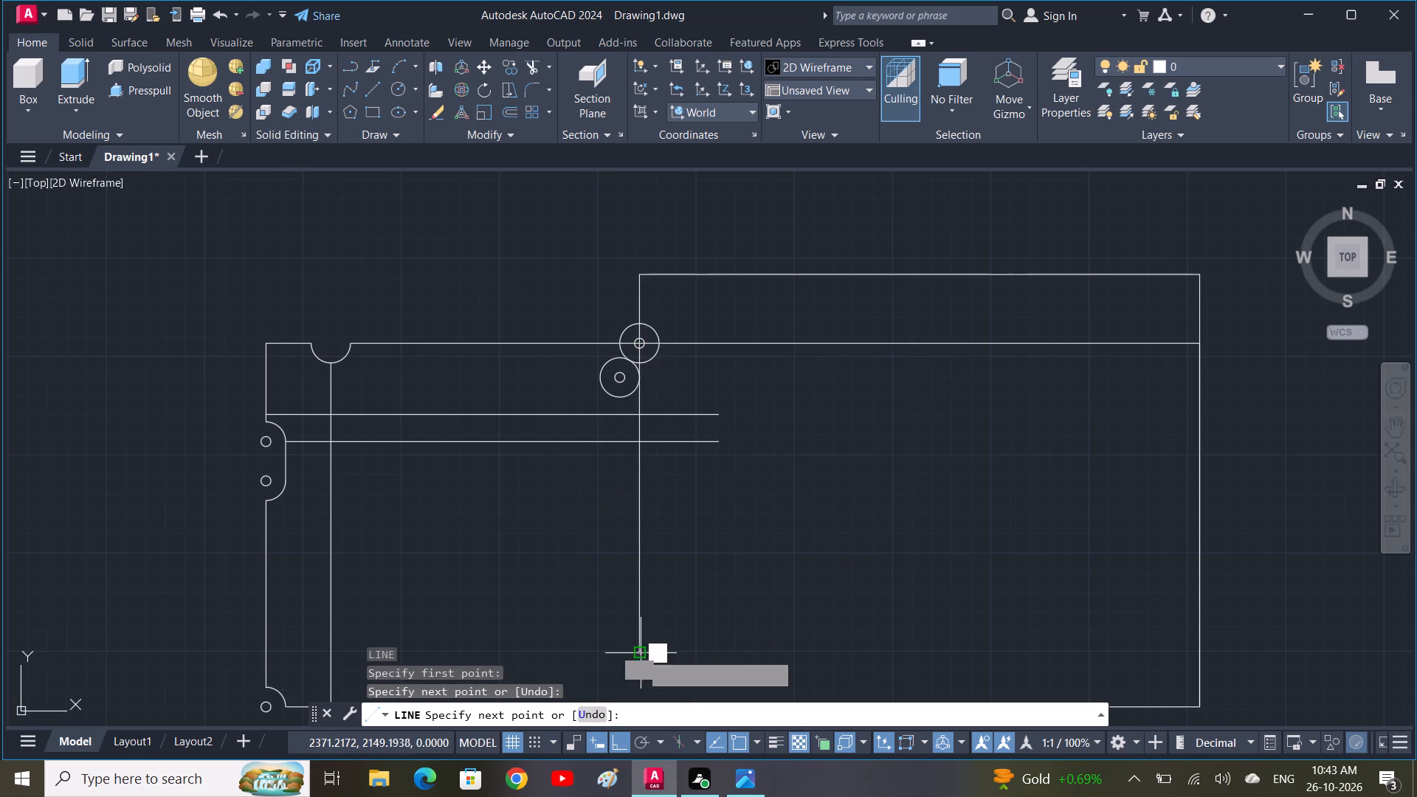
pyautogui.press('space')
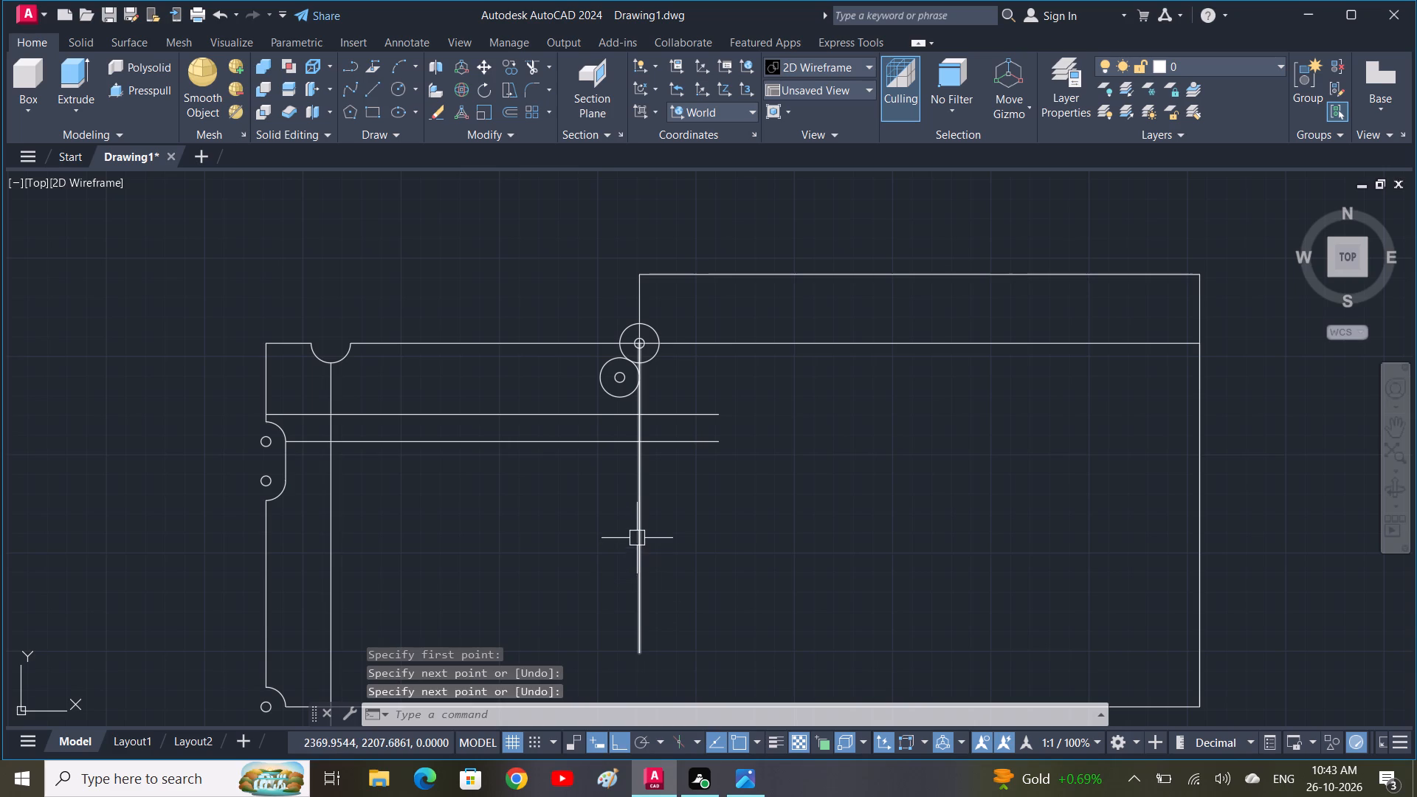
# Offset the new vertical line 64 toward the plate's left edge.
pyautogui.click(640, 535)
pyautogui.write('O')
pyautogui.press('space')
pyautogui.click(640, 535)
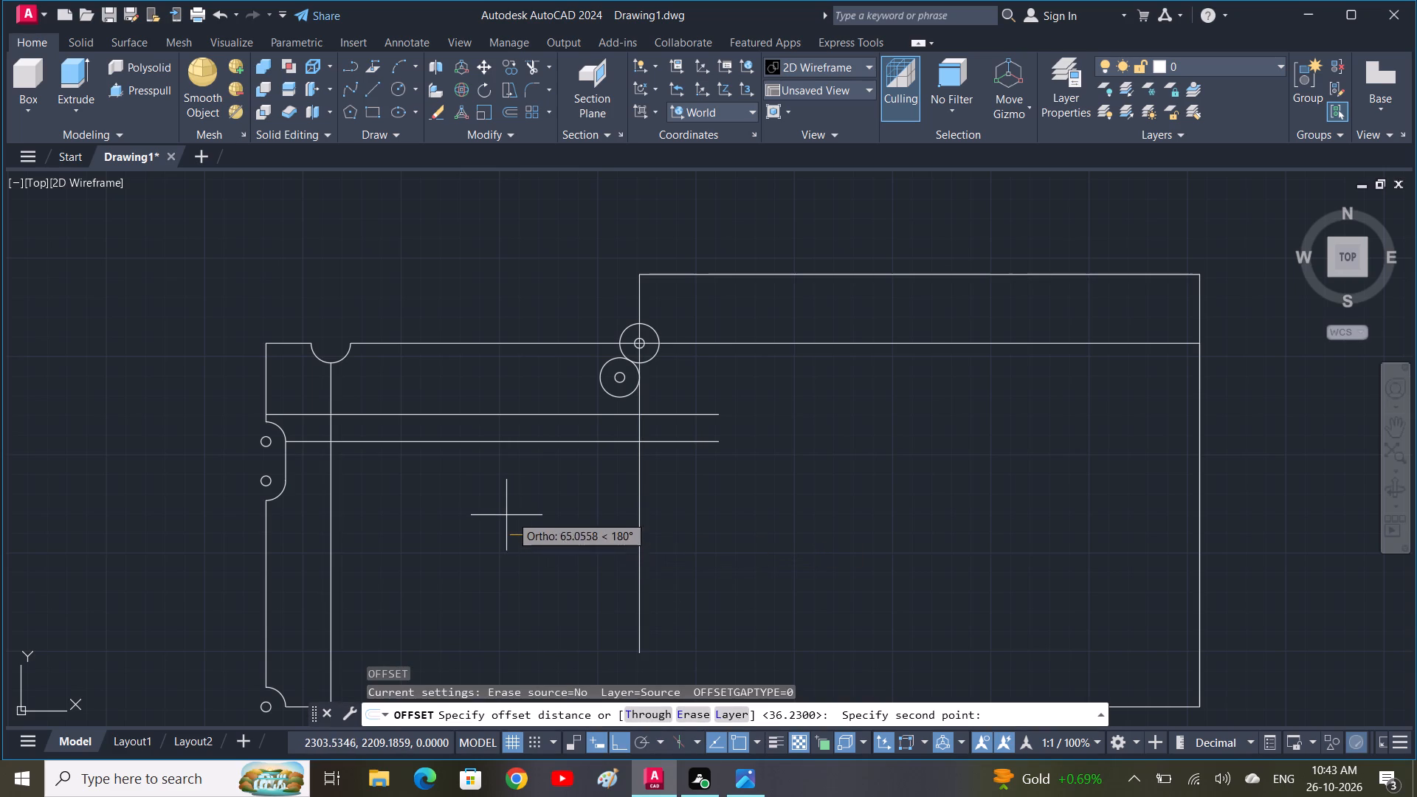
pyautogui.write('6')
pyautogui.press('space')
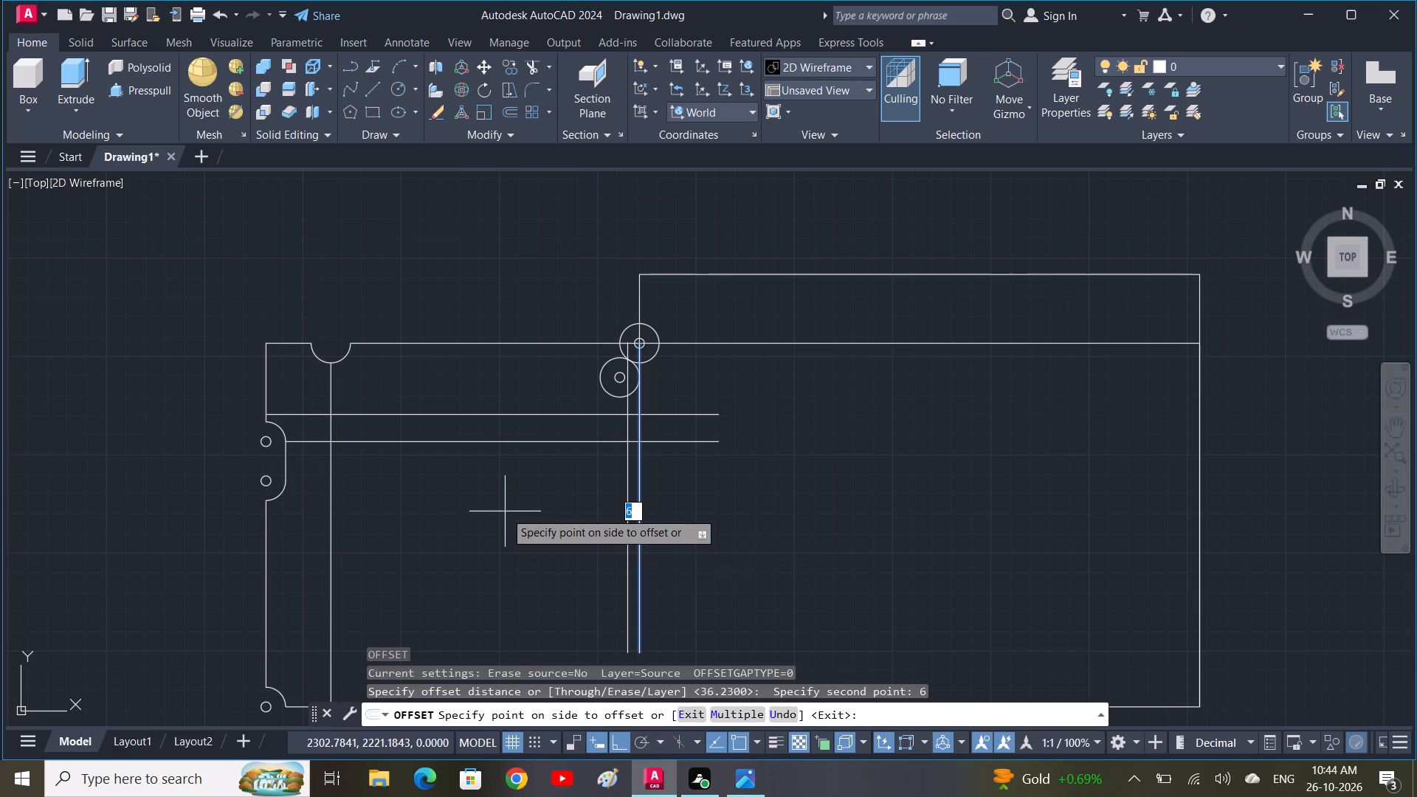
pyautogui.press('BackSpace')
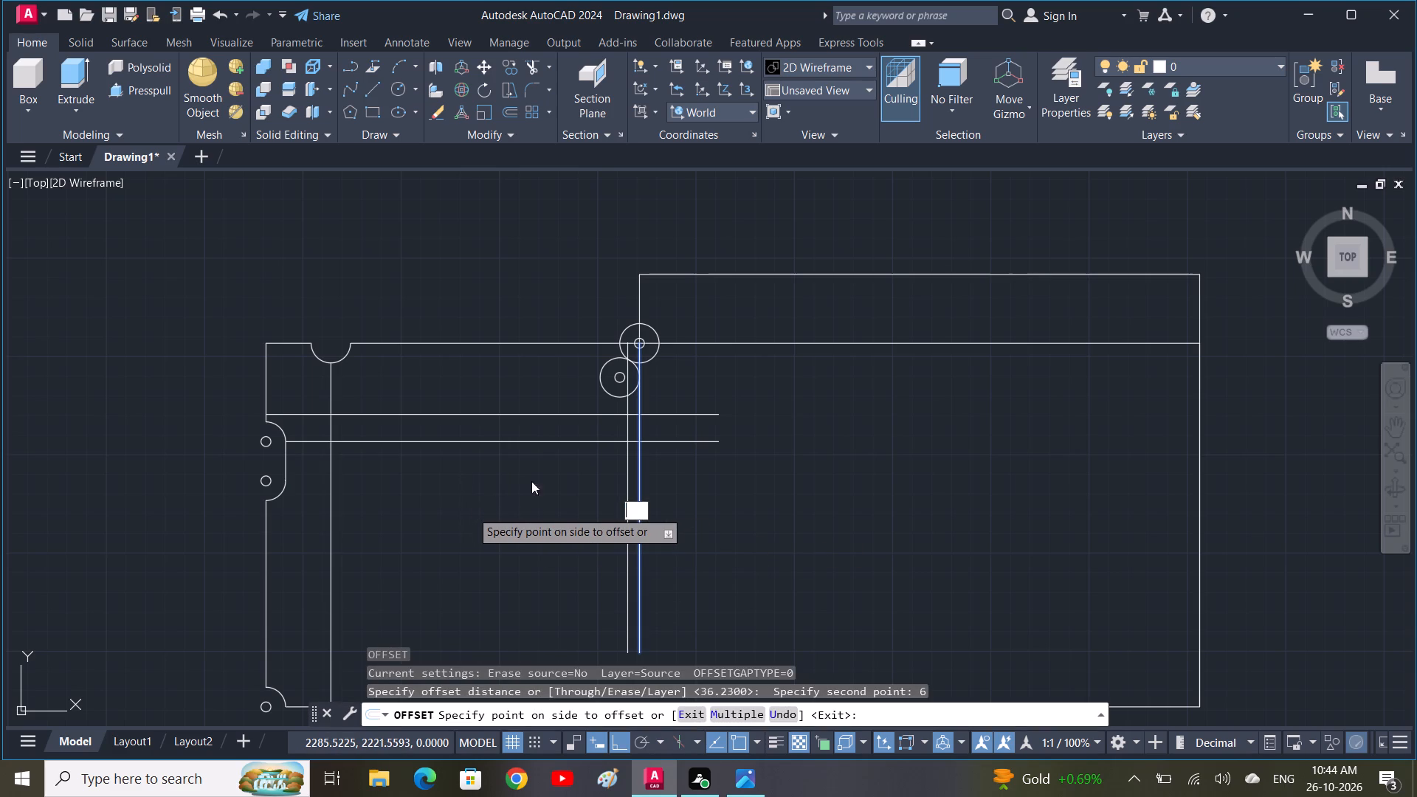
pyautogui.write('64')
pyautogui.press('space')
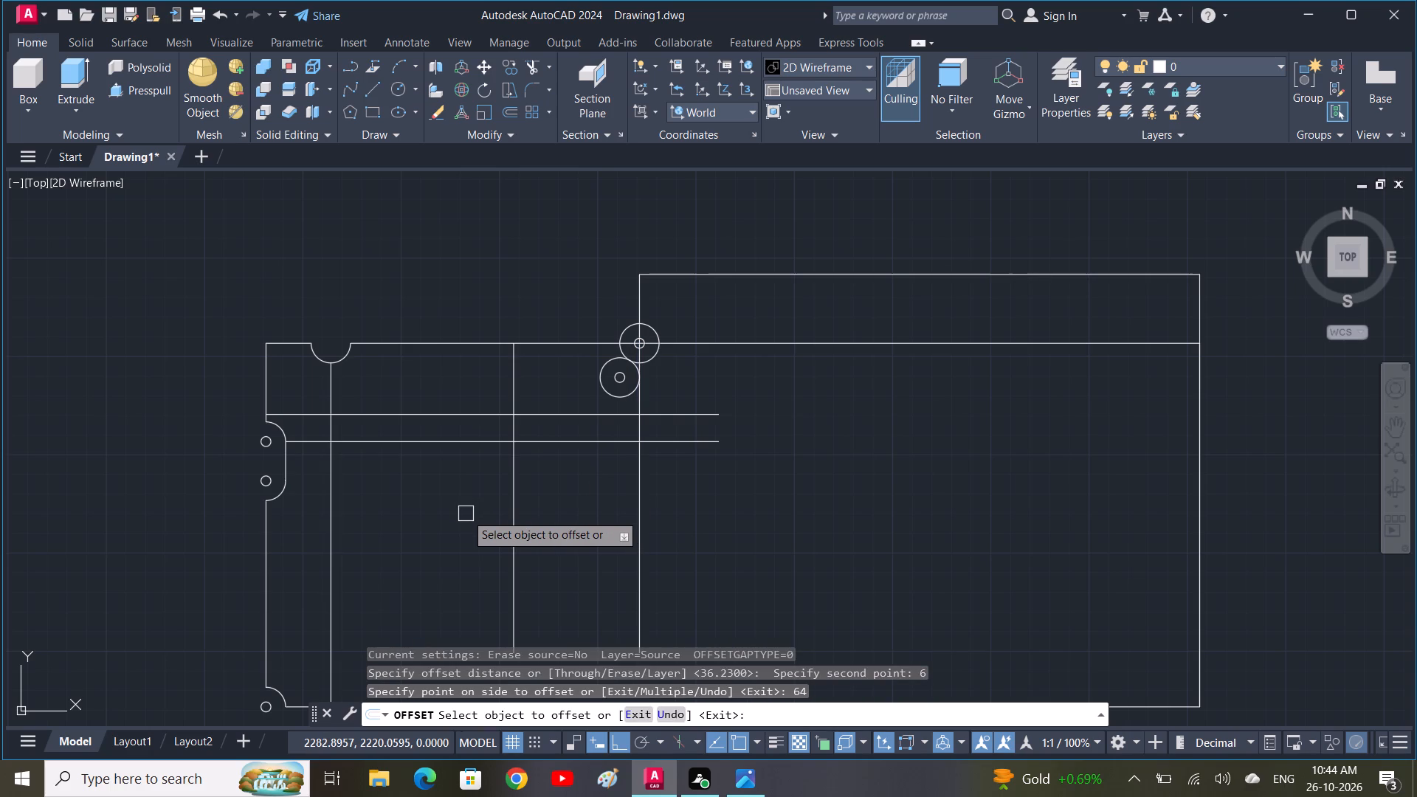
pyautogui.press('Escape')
# Move the vertical line below the upper circles onto the left quadrant of the lower copied circle.
pyautogui.scroll(-3, 463, 517)
pyautogui.scroll(3, 472, 517)
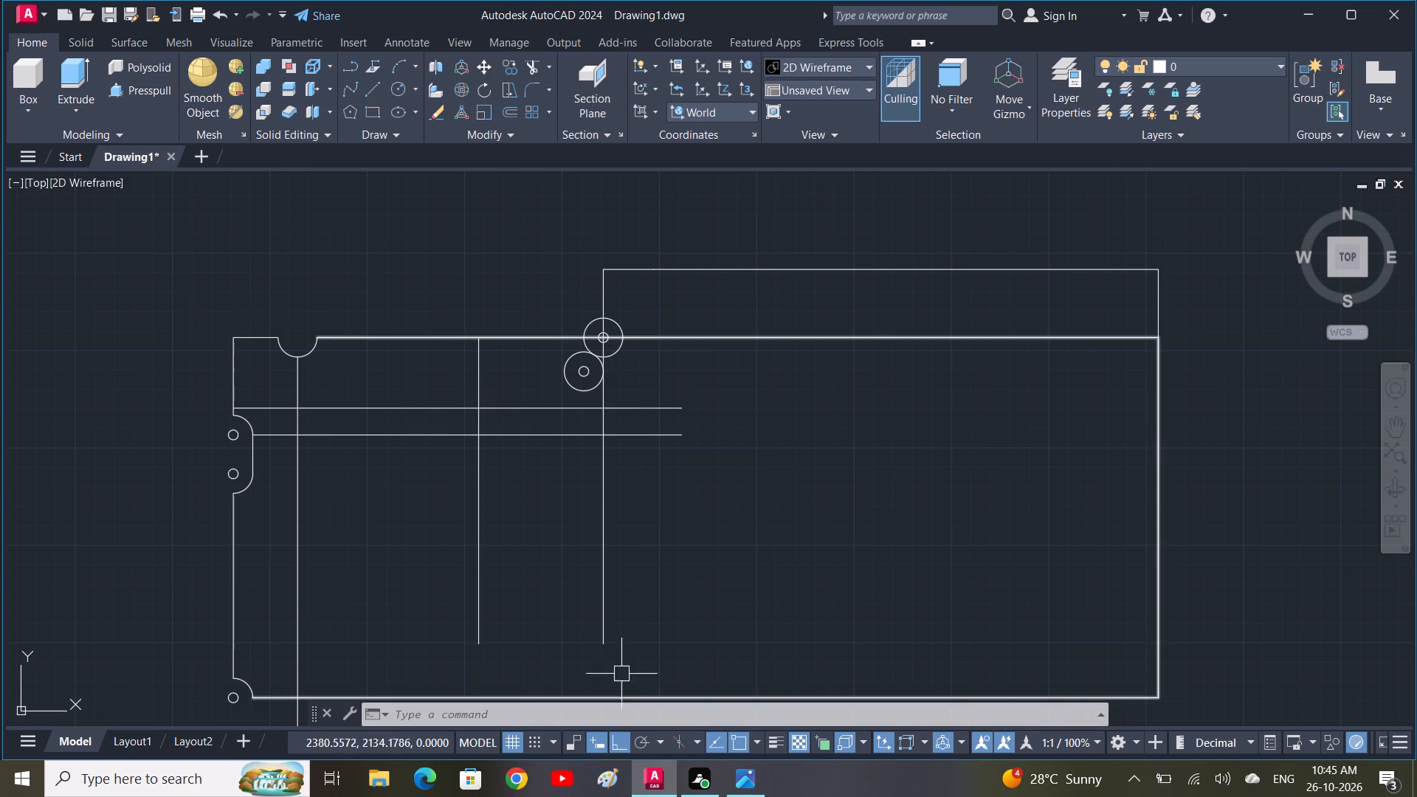
pyautogui.click(608, 528)
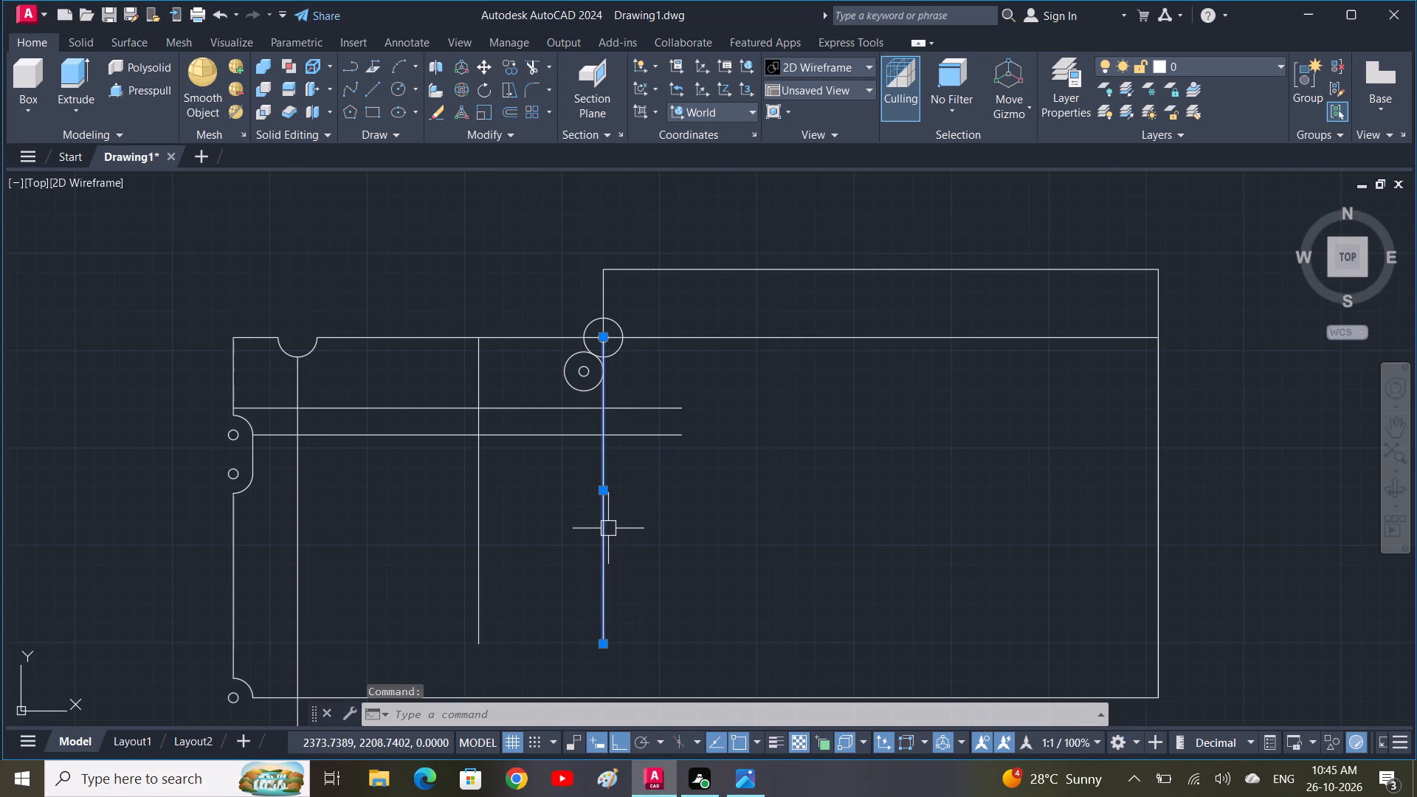
pyautogui.write('M')
pyautogui.press('space')
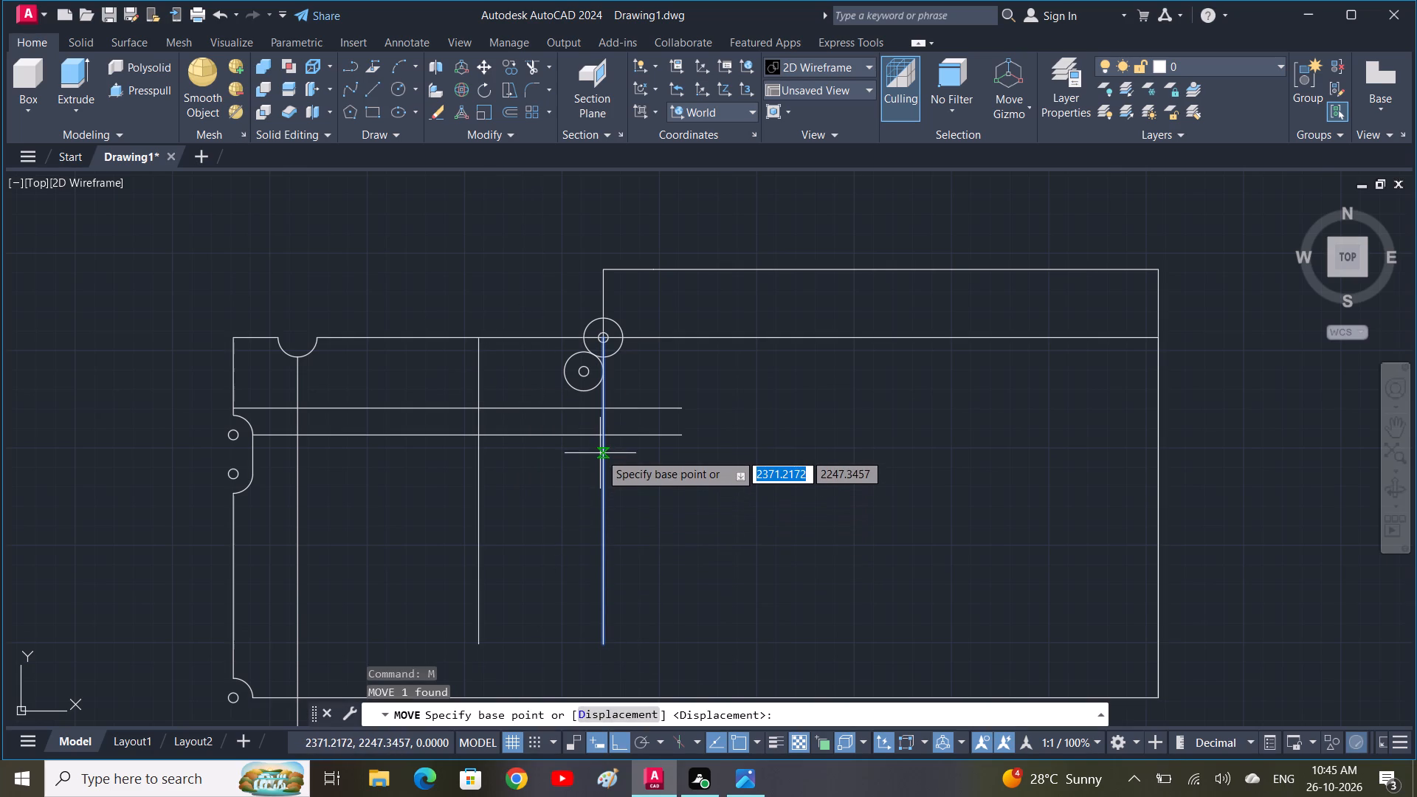
pyautogui.click(600, 390)
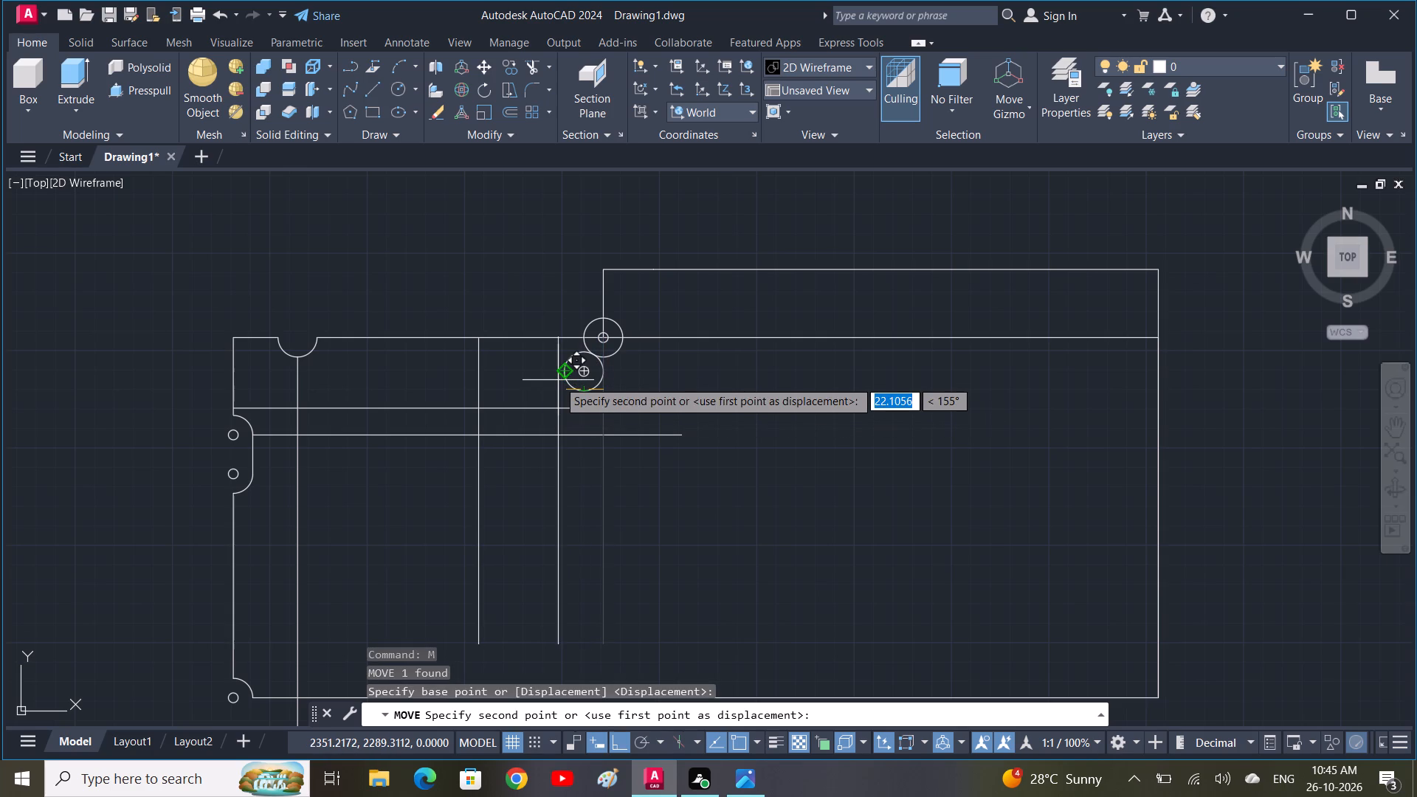
pyautogui.scroll(3, 544, 361)
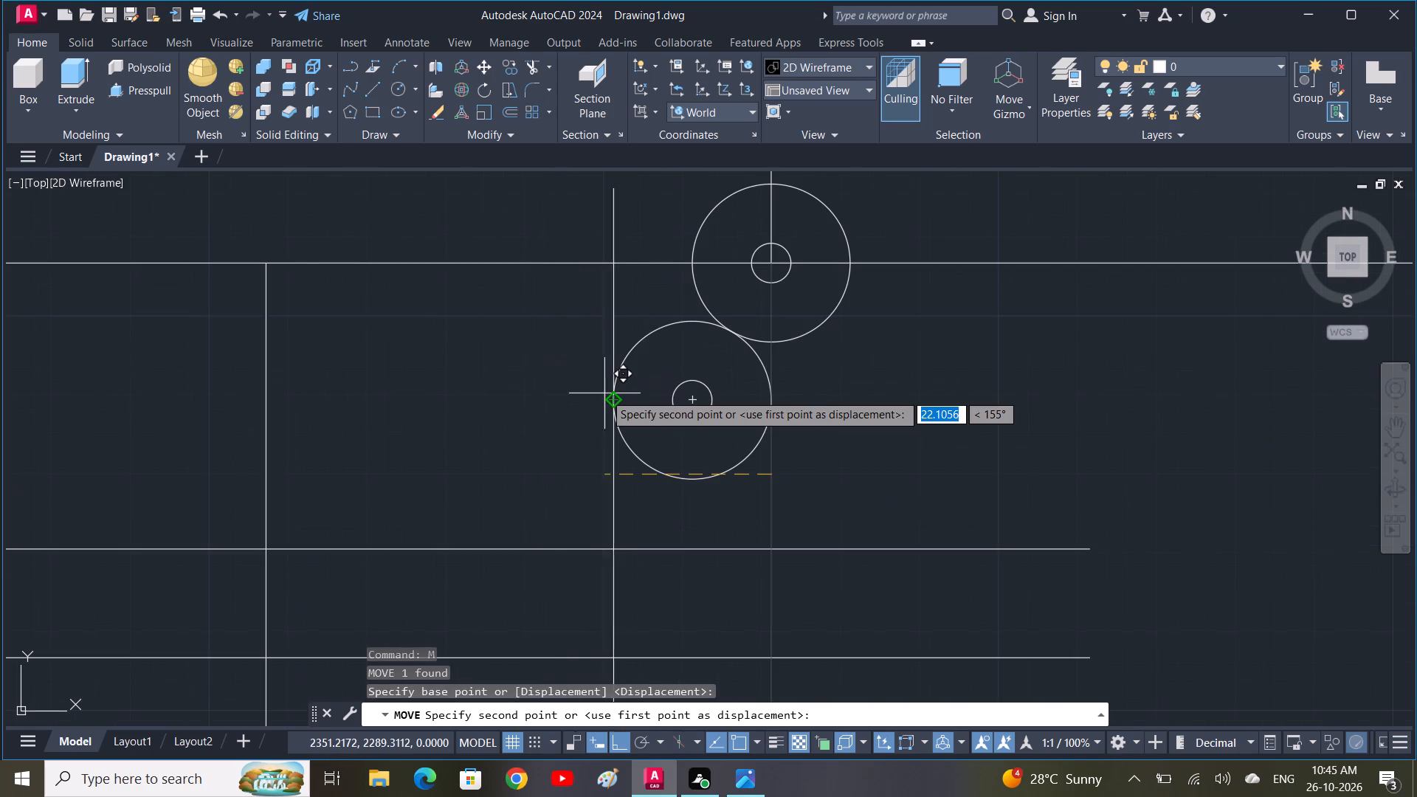
pyautogui.click(609, 393)
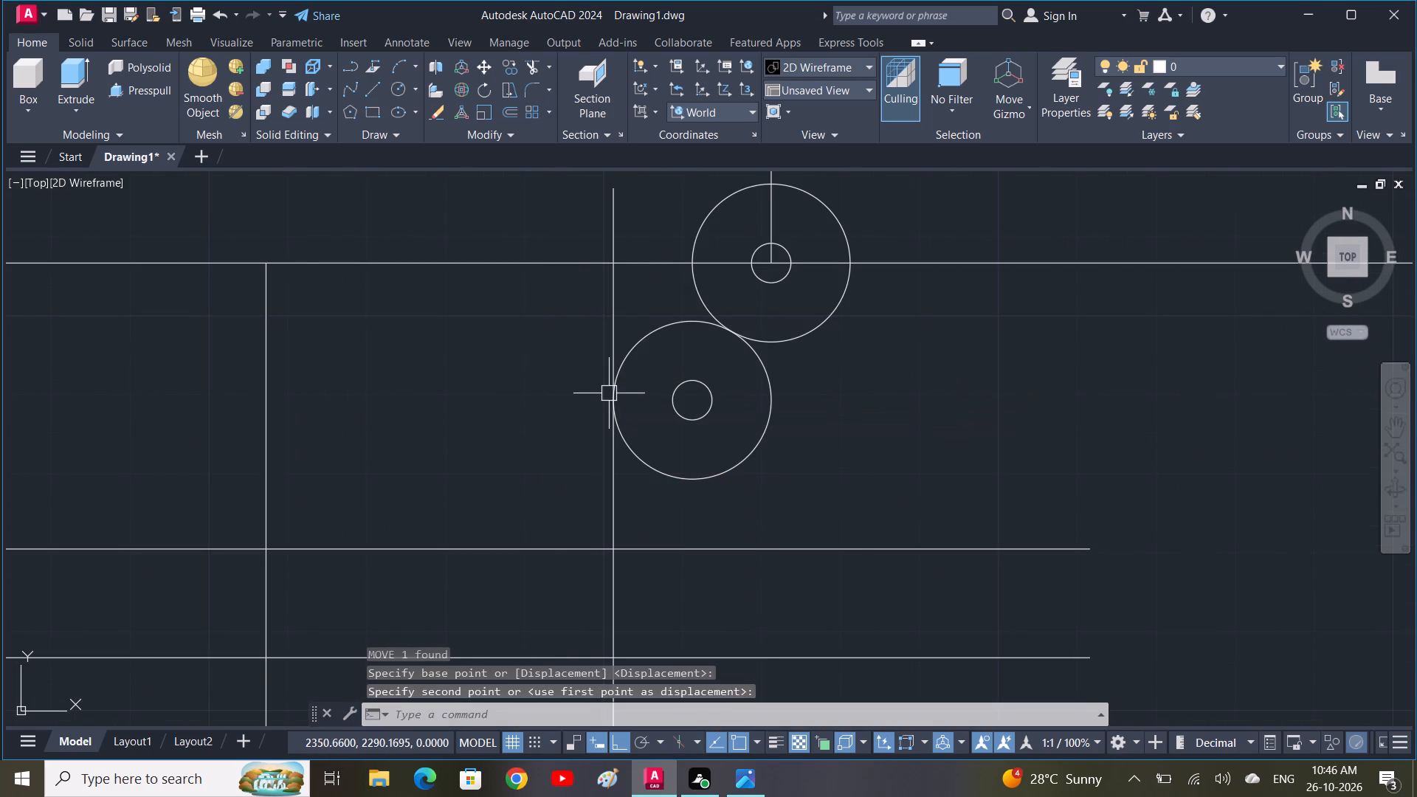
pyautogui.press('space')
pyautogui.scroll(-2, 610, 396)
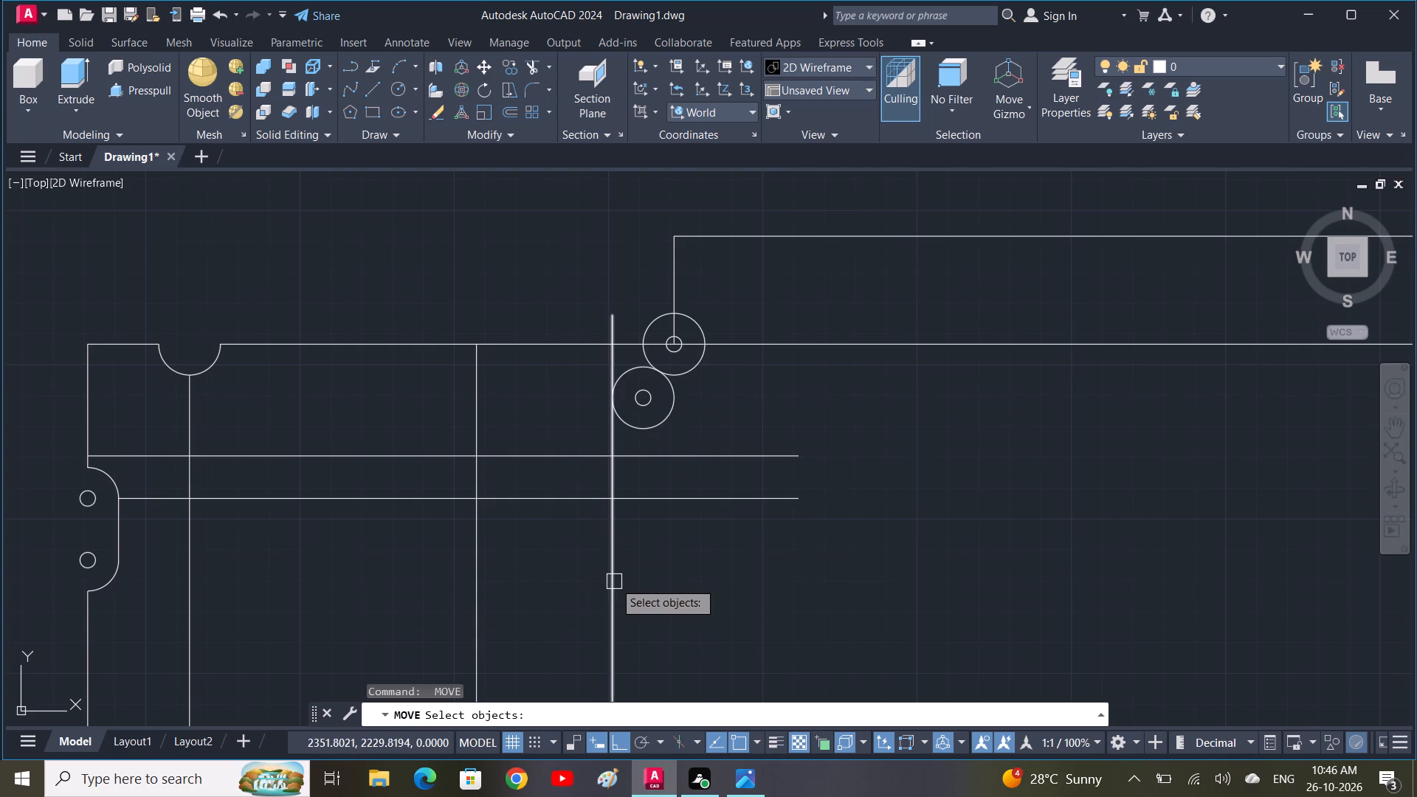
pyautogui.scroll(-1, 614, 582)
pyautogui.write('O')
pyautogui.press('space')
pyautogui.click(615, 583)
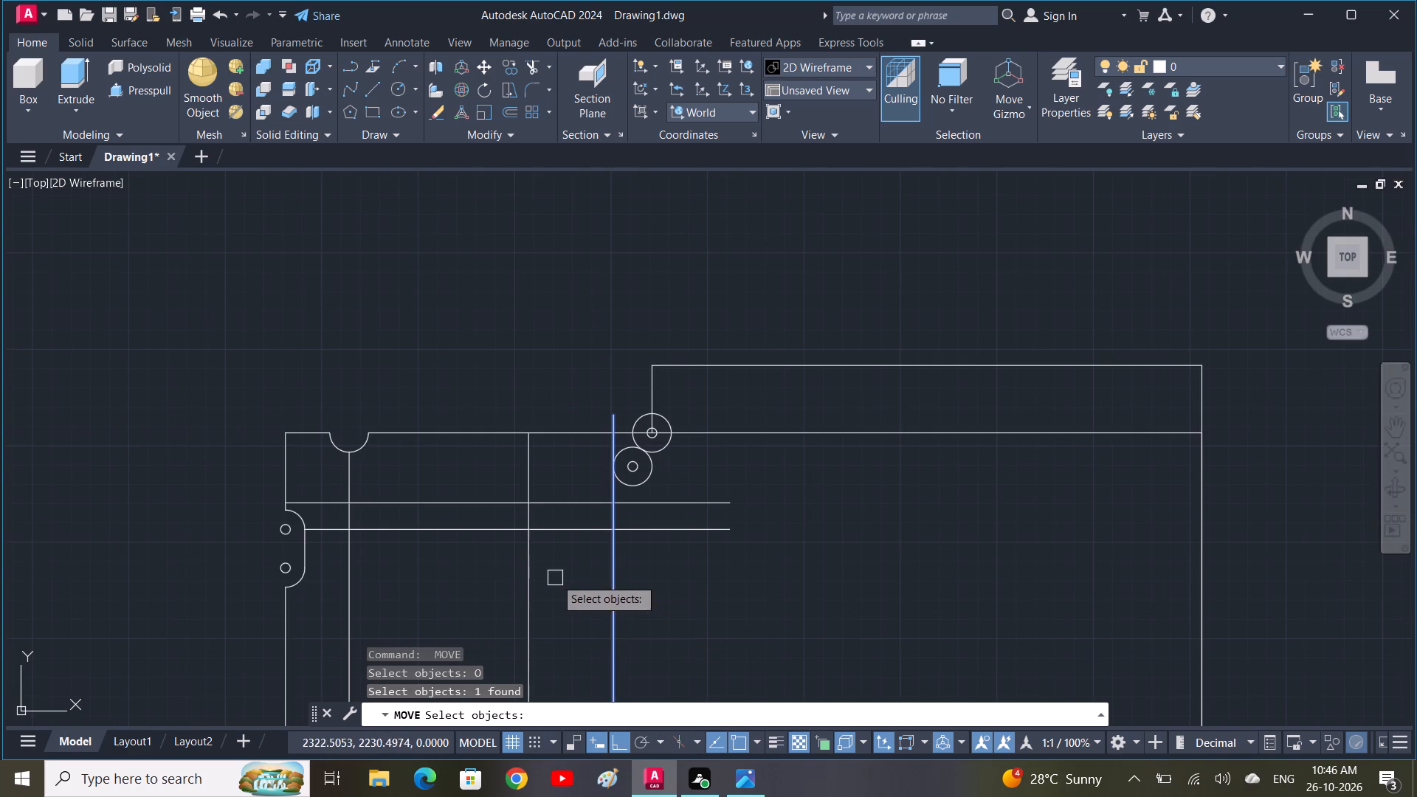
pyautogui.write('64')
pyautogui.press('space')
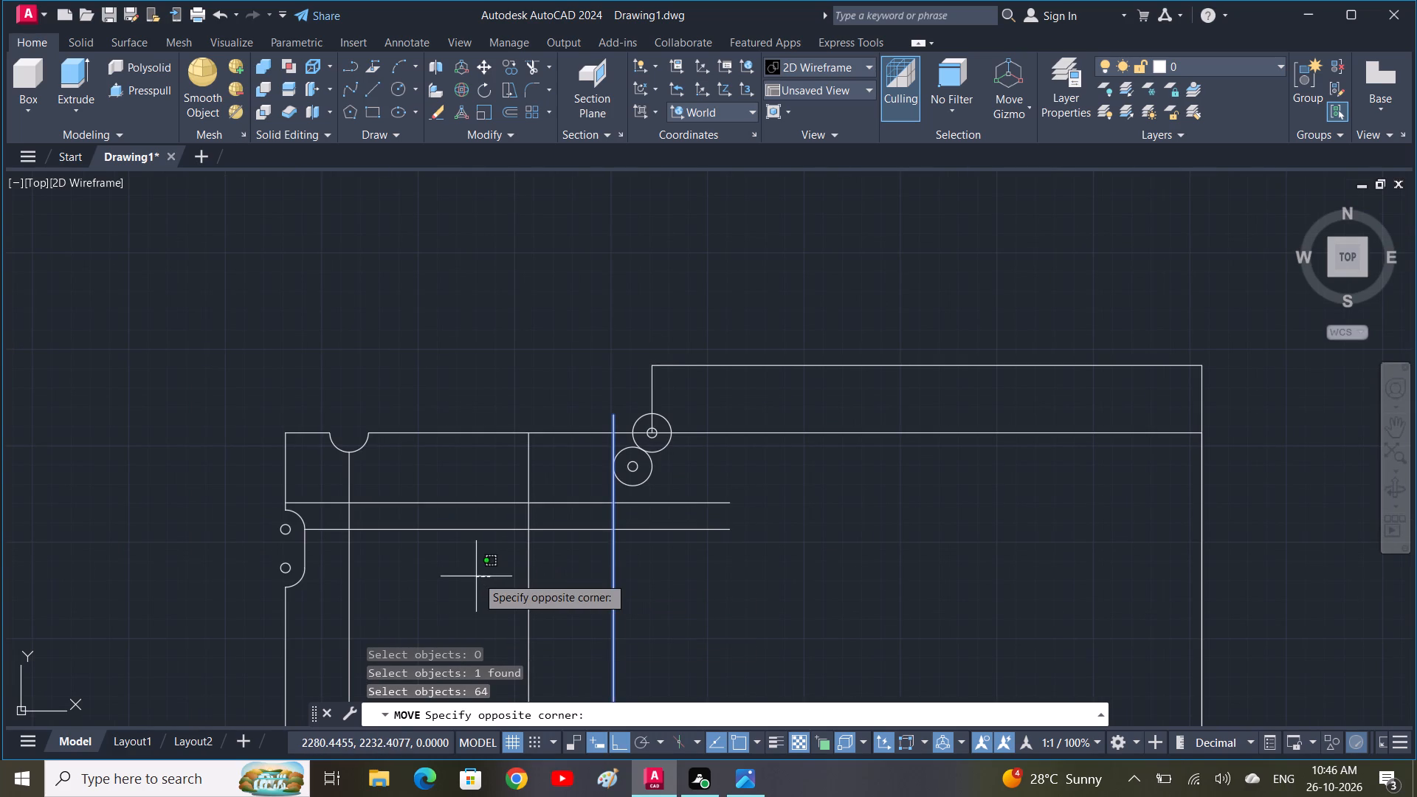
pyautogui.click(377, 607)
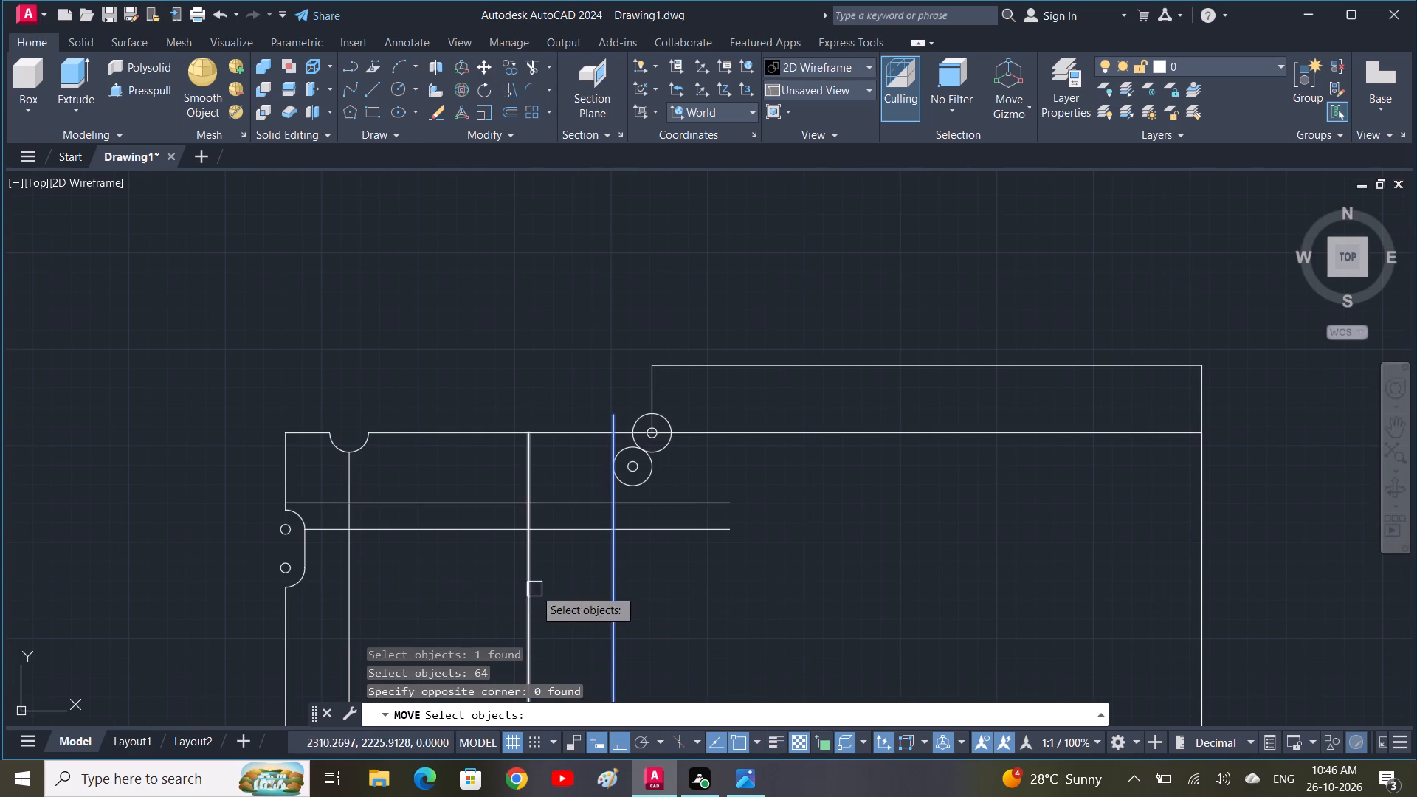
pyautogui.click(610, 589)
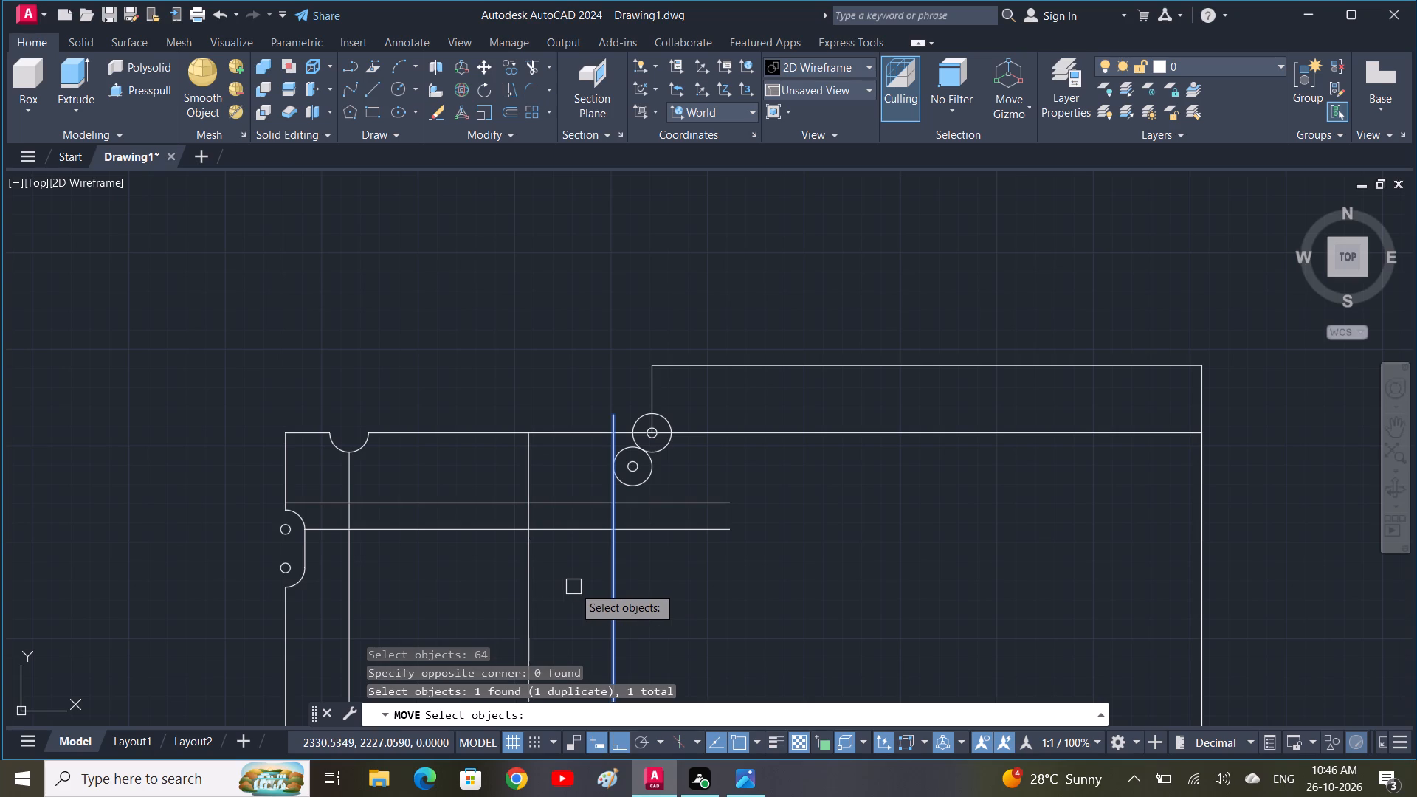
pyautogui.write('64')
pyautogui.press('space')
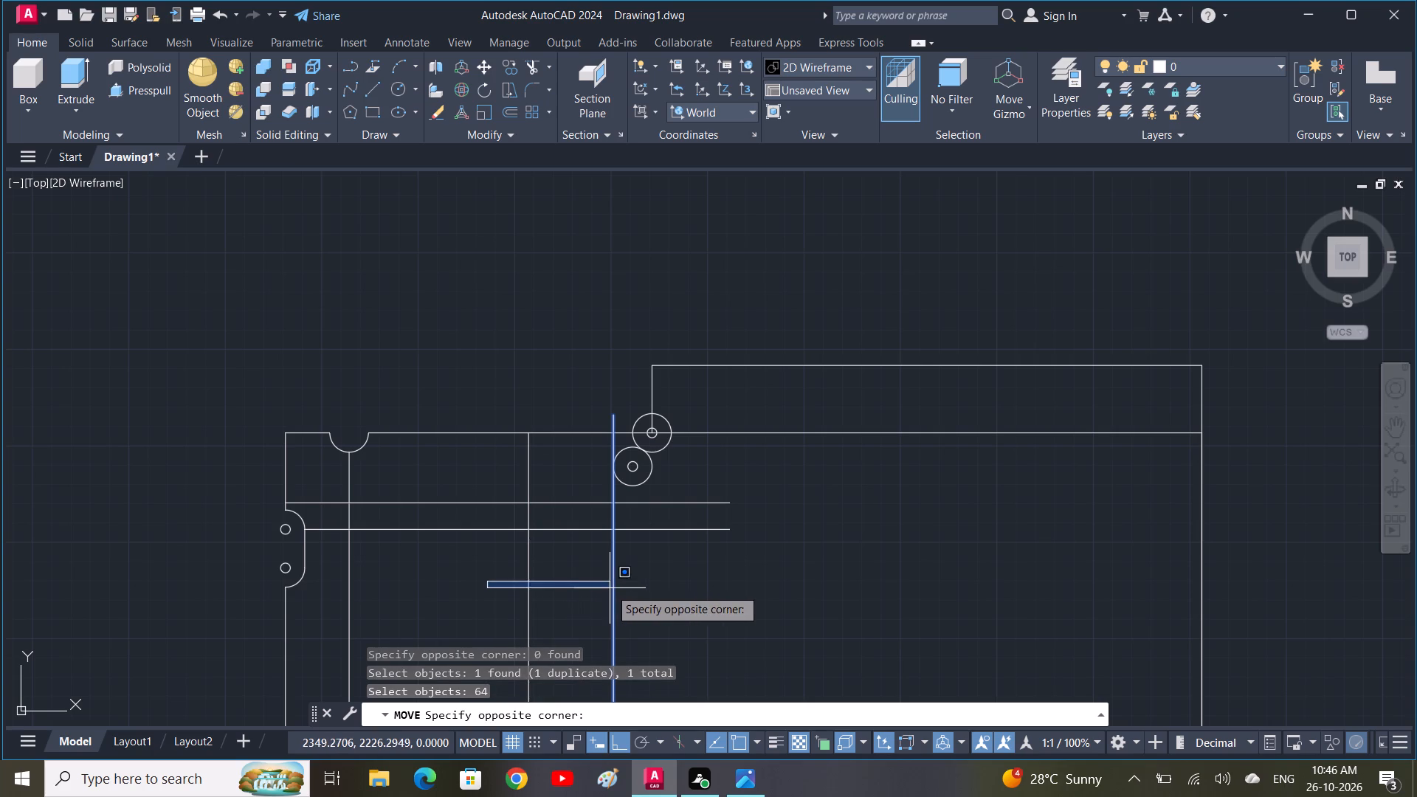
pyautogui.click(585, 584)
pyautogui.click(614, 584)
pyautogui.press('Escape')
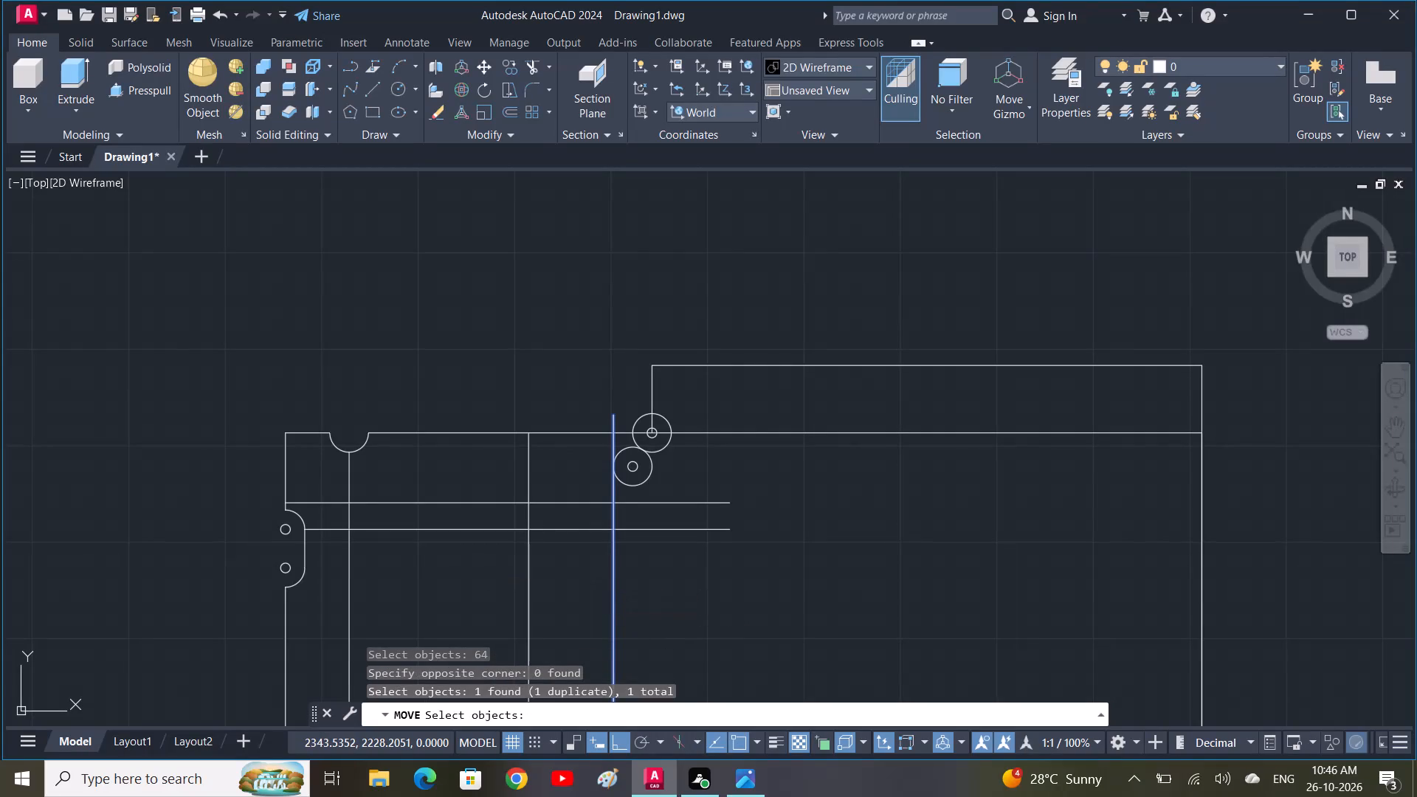
# Offset the moved vertical line 64 toward the plate's left edge.
pyautogui.click(607, 584)
pyautogui.write('O')
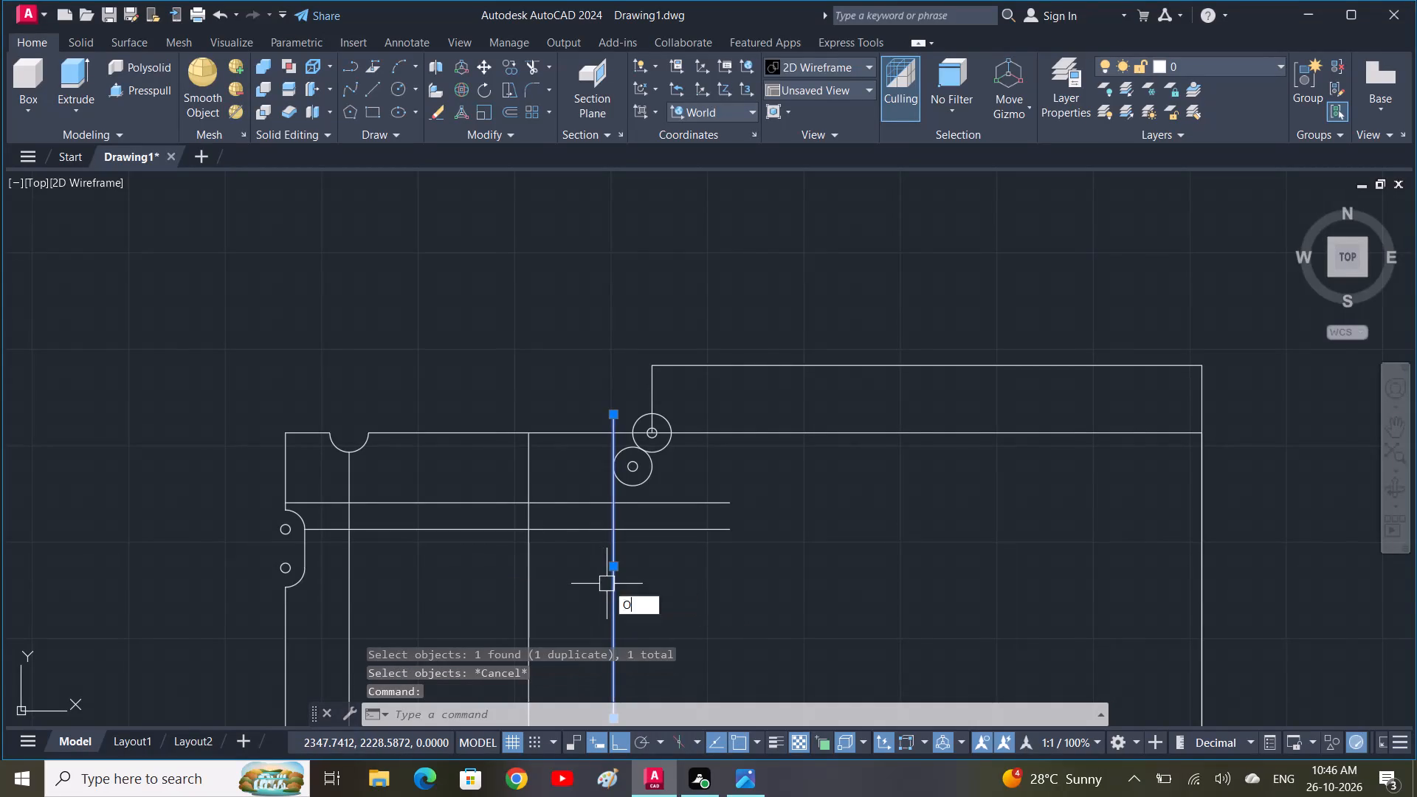
pyautogui.press('space')
pyautogui.click(612, 582)
pyautogui.press('6')
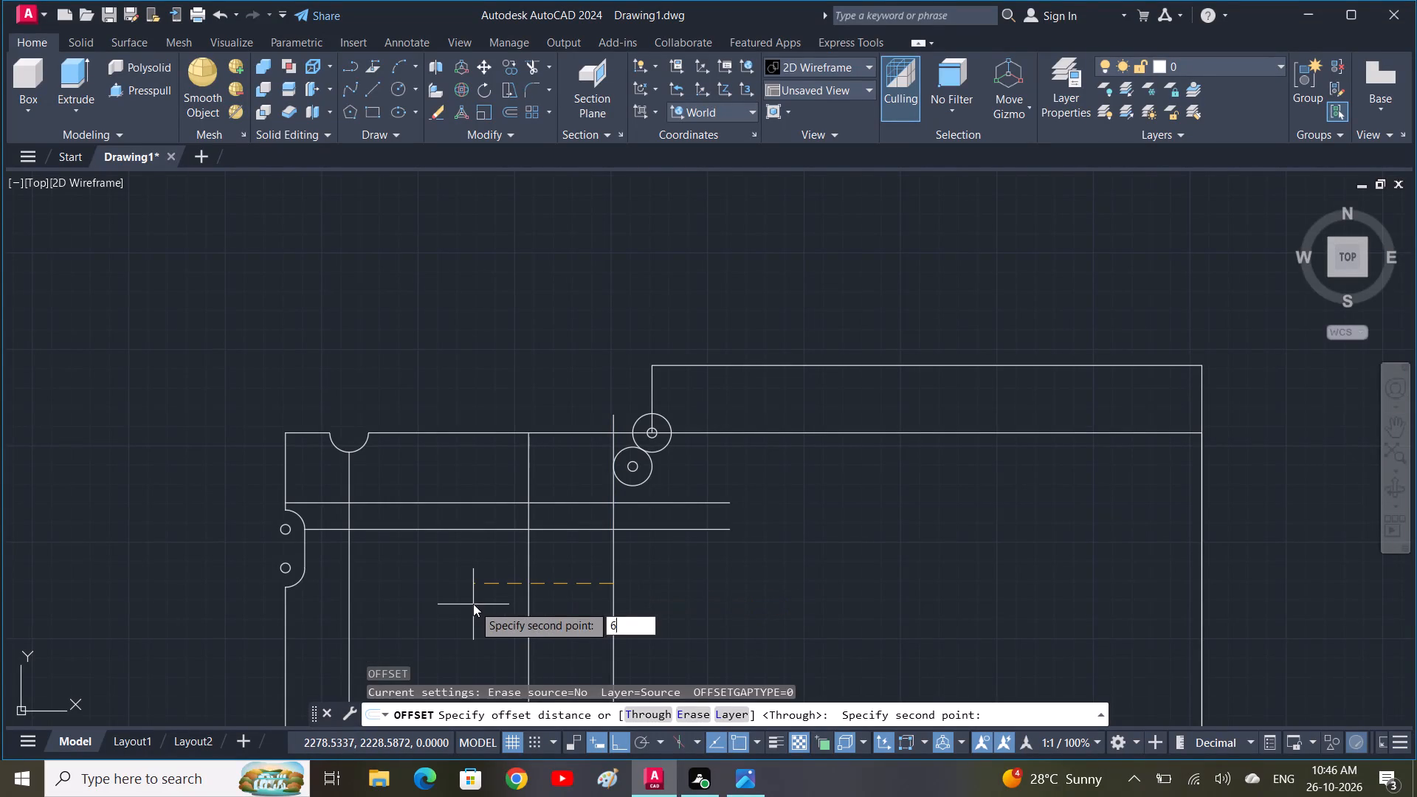
pyautogui.write('4')
pyautogui.press('space')
pyautogui.click(473, 604)
pyautogui.scroll(-2, 590, 587)
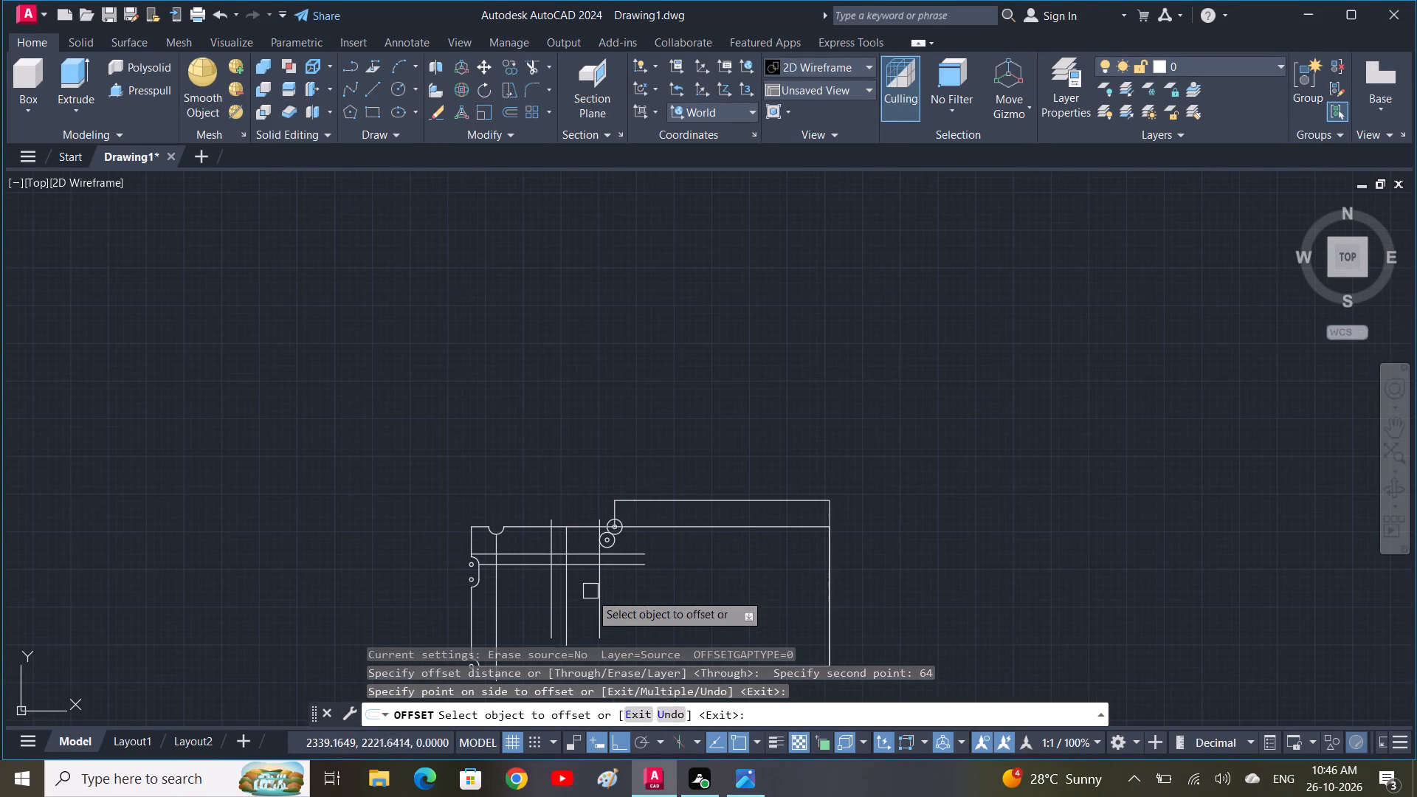
pyautogui.click(511, 621)
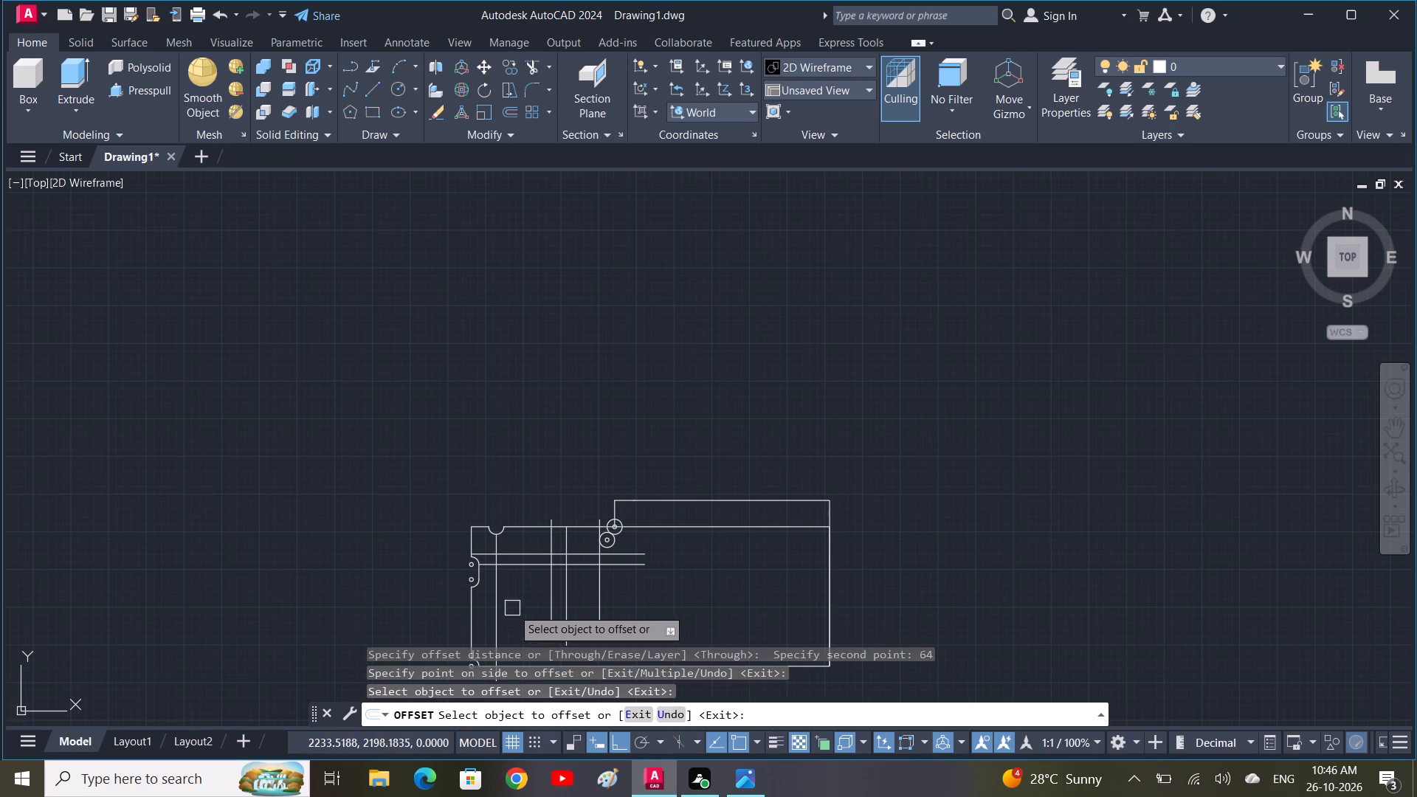
pyautogui.press('Escape')
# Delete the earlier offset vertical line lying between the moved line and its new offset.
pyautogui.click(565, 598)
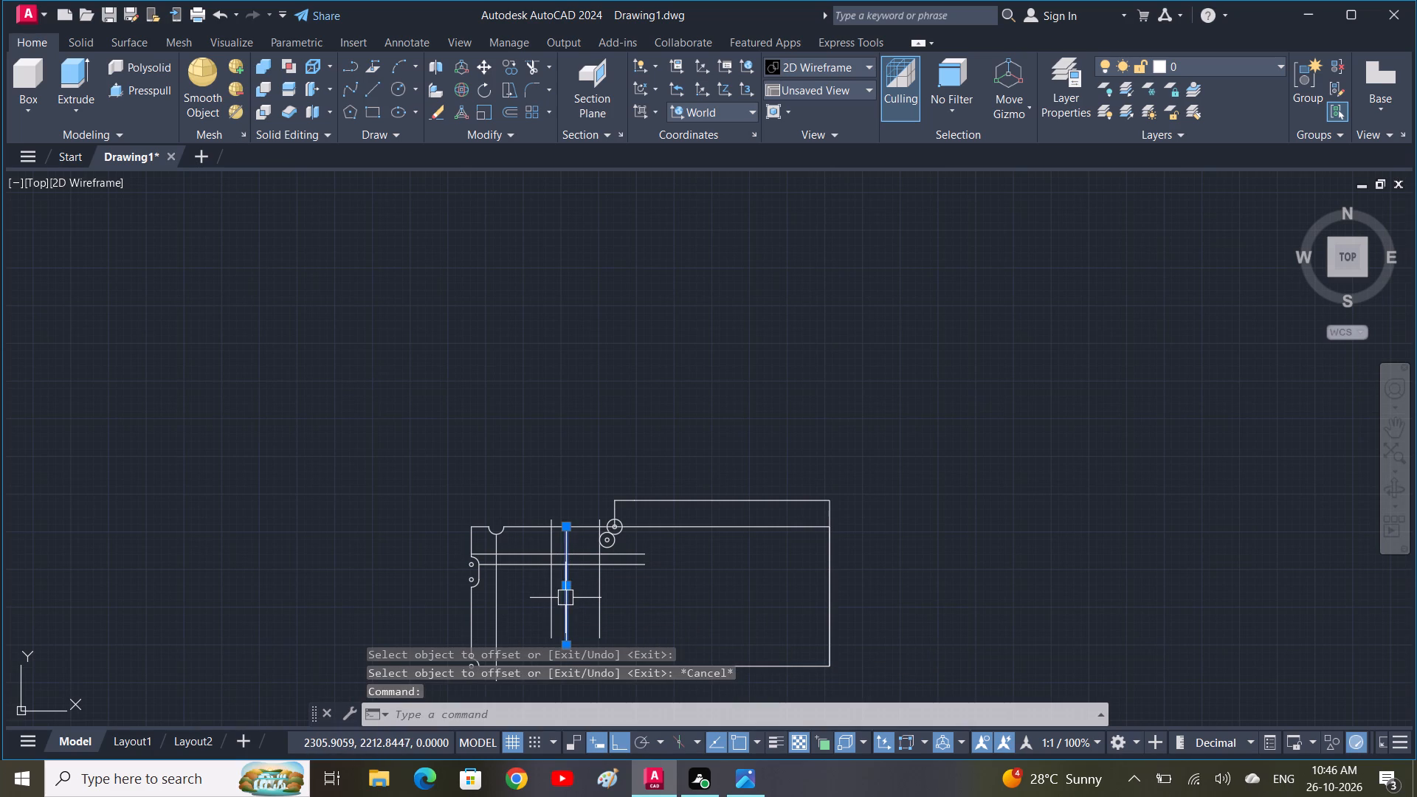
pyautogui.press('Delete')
# Draw a circle of radius 35 centred where the new offset line crosses the lower horizontal guide line.
pyautogui.scroll(2, 550, 626)
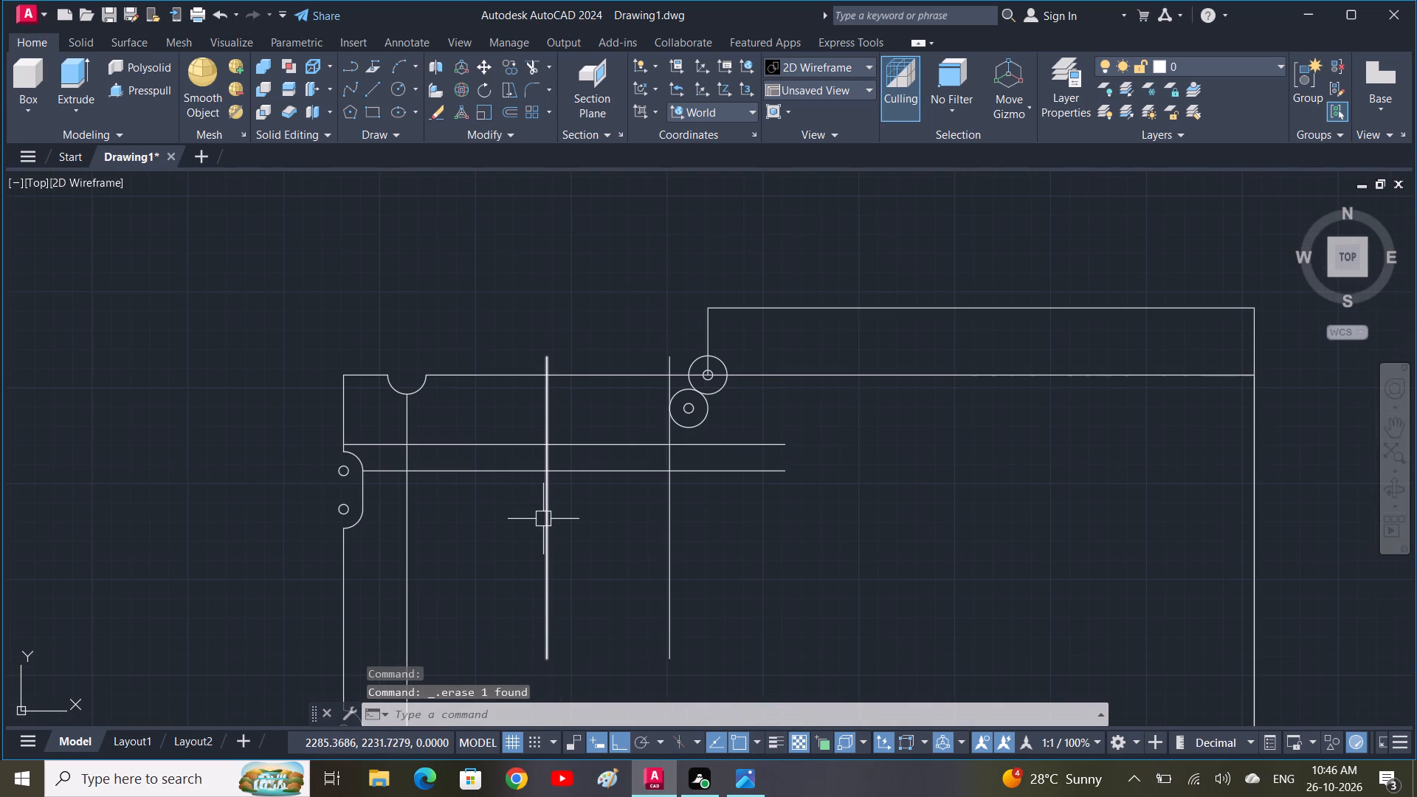
pyautogui.write('C')
pyautogui.press('space')
pyautogui.click(548, 474)
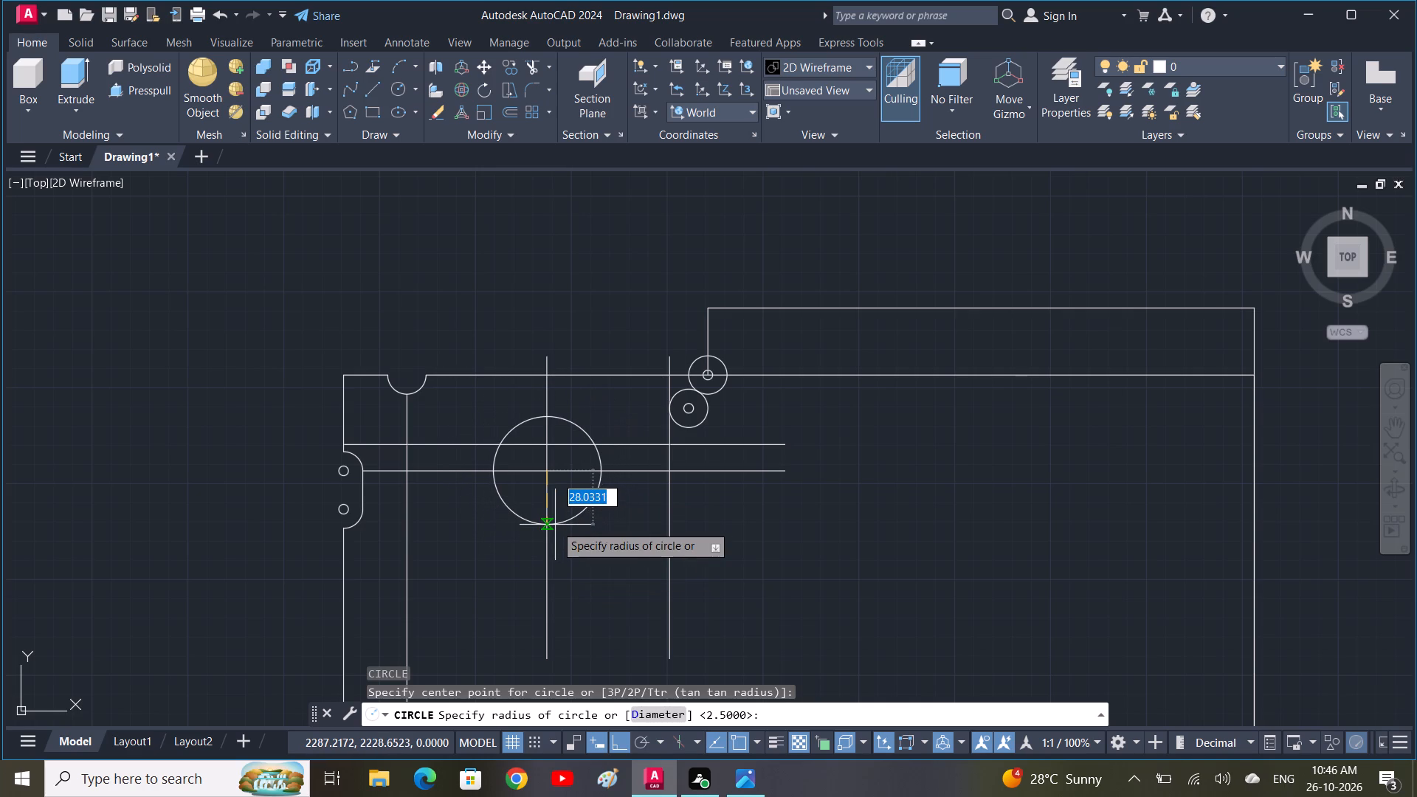
pyautogui.press('3')
pyautogui.write('5')
pyautogui.press('space')
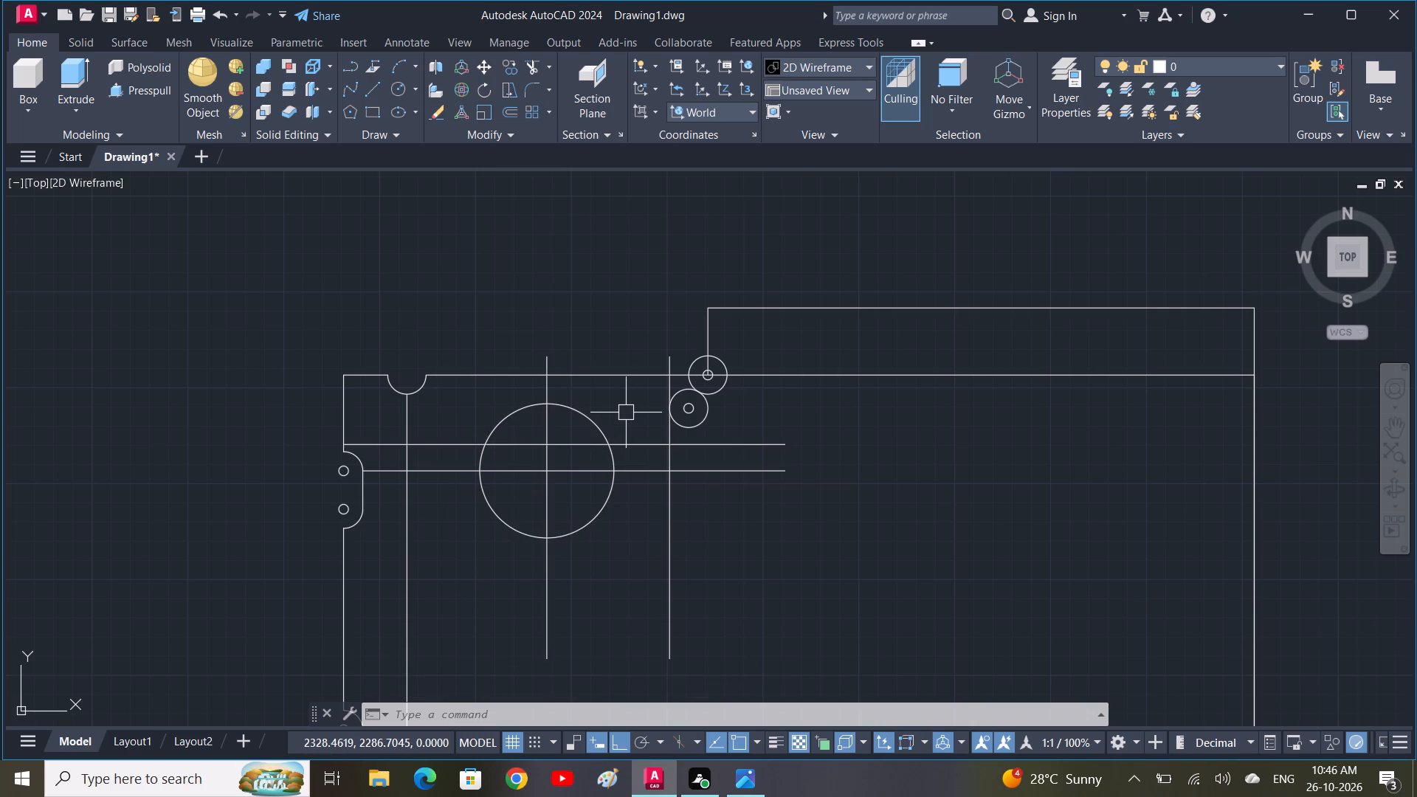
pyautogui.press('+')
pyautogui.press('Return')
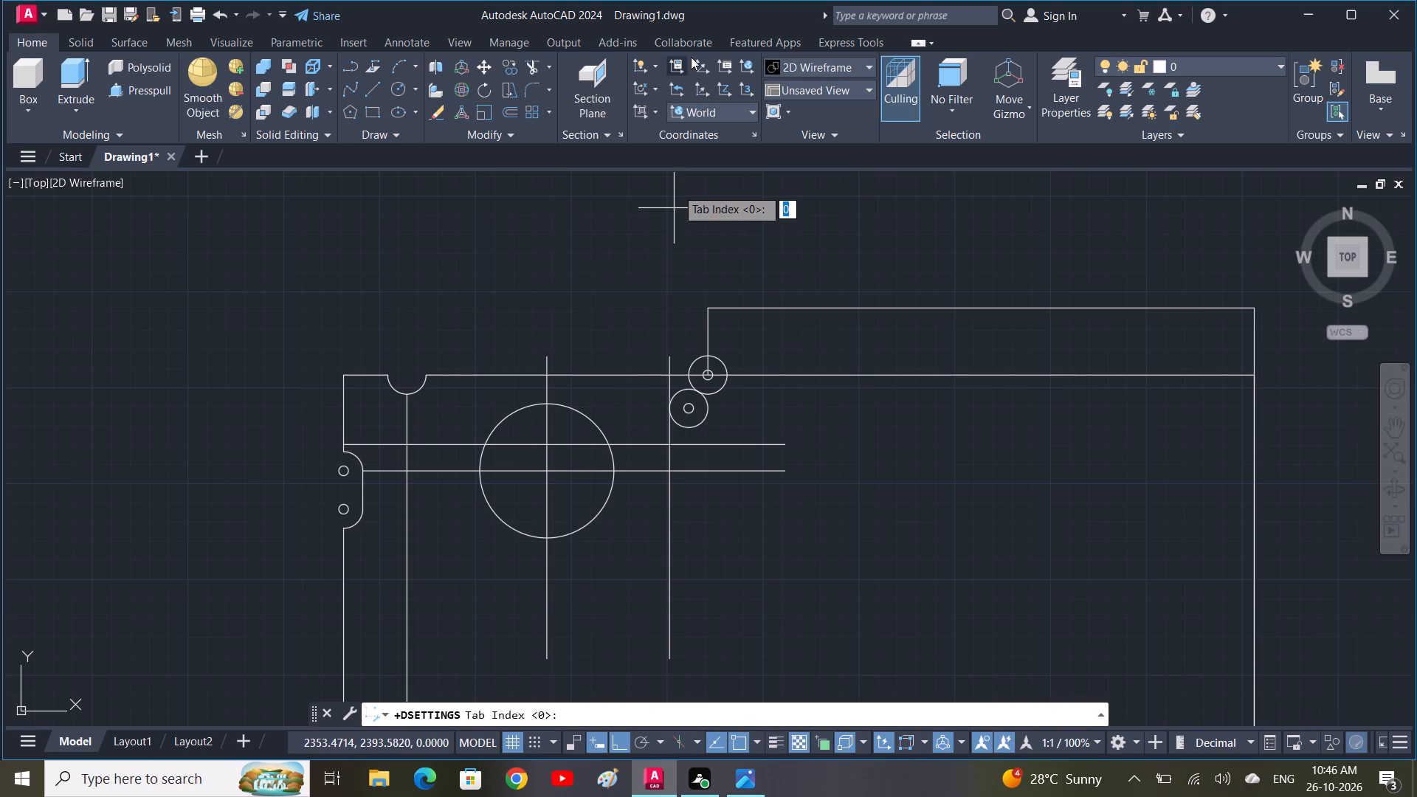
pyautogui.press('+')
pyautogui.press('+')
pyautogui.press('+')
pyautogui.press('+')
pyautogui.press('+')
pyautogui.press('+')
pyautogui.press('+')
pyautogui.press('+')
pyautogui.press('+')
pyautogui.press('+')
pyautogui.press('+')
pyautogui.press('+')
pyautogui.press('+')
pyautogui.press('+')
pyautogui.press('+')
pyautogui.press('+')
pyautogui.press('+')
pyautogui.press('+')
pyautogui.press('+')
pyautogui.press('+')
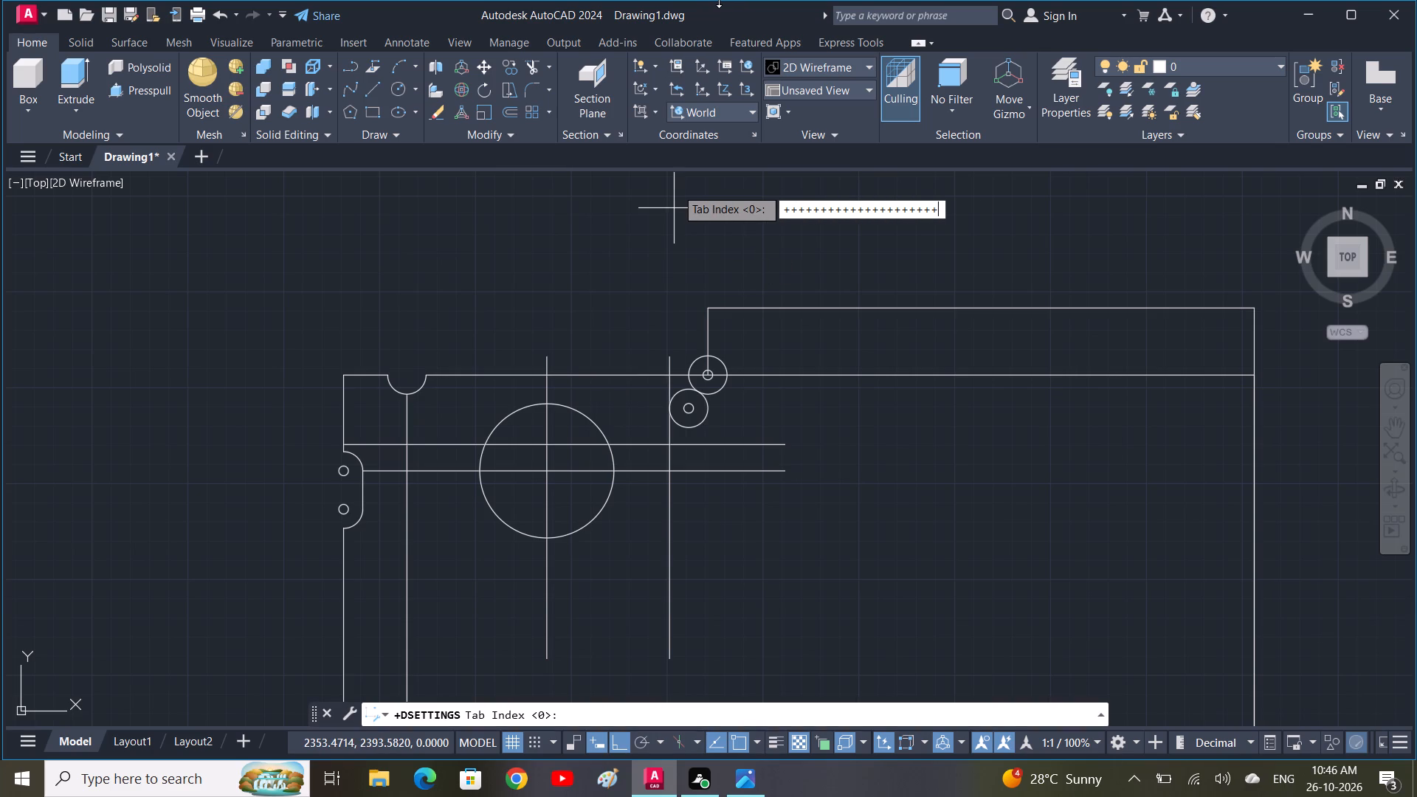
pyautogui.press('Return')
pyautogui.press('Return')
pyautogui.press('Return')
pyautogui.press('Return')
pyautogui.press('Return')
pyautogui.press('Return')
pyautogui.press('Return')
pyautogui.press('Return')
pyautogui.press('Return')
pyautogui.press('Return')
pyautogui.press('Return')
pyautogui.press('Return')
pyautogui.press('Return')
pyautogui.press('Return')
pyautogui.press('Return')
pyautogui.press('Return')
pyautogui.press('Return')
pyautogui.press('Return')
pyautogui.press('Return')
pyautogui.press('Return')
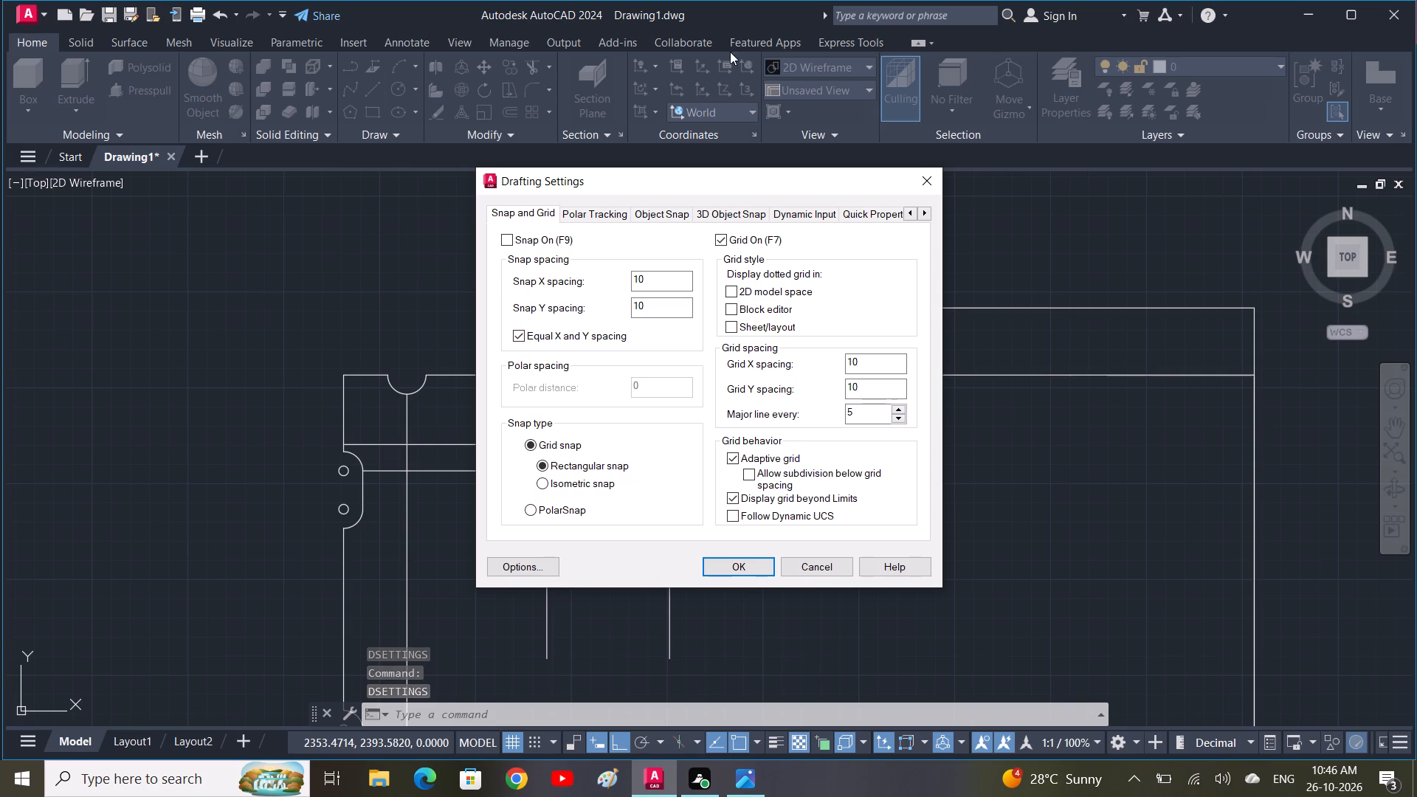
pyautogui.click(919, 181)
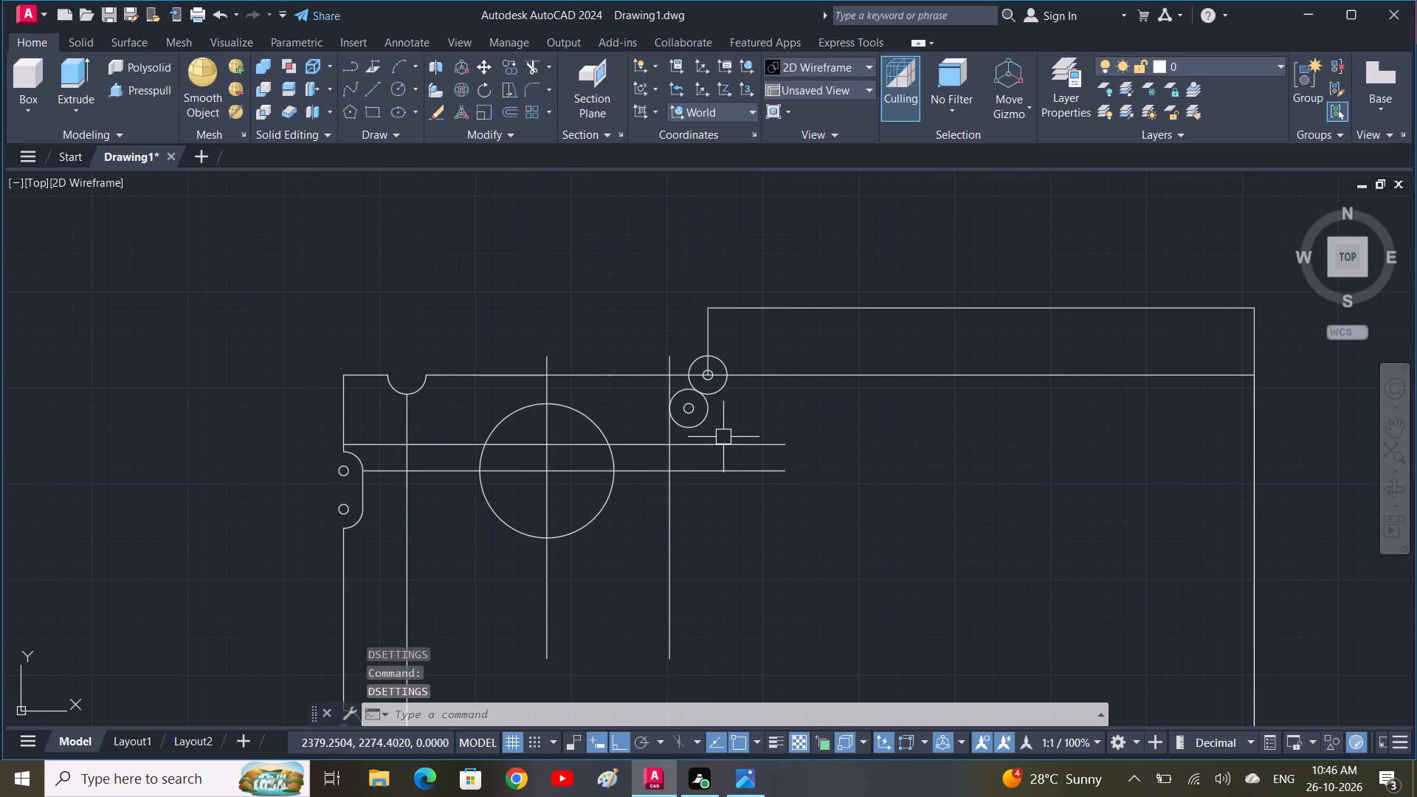
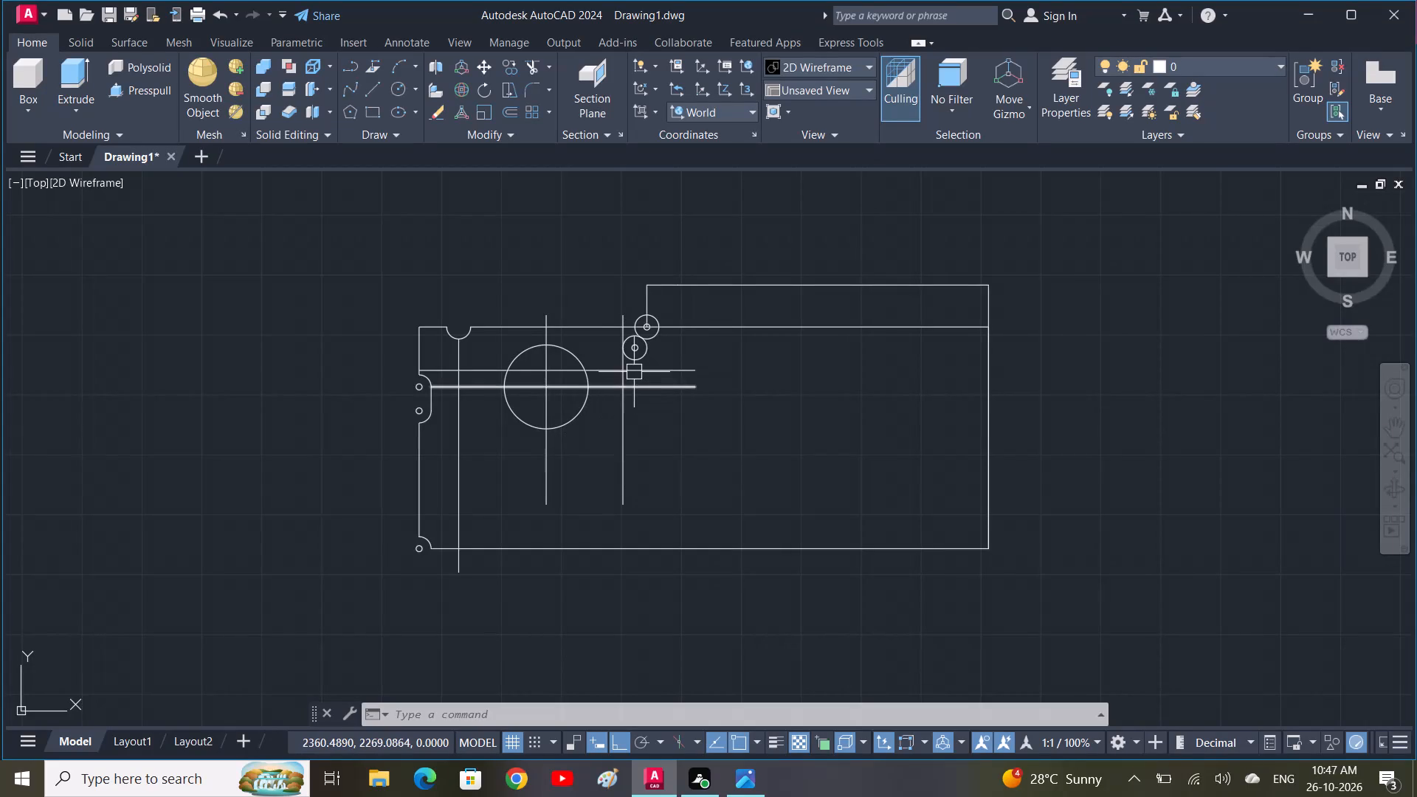
# Undo the radius 35 circle, the vertical guide lines and the copied lower circles, back to the concentric circles at the step corner.
pyautogui.scroll(2, 634, 372)
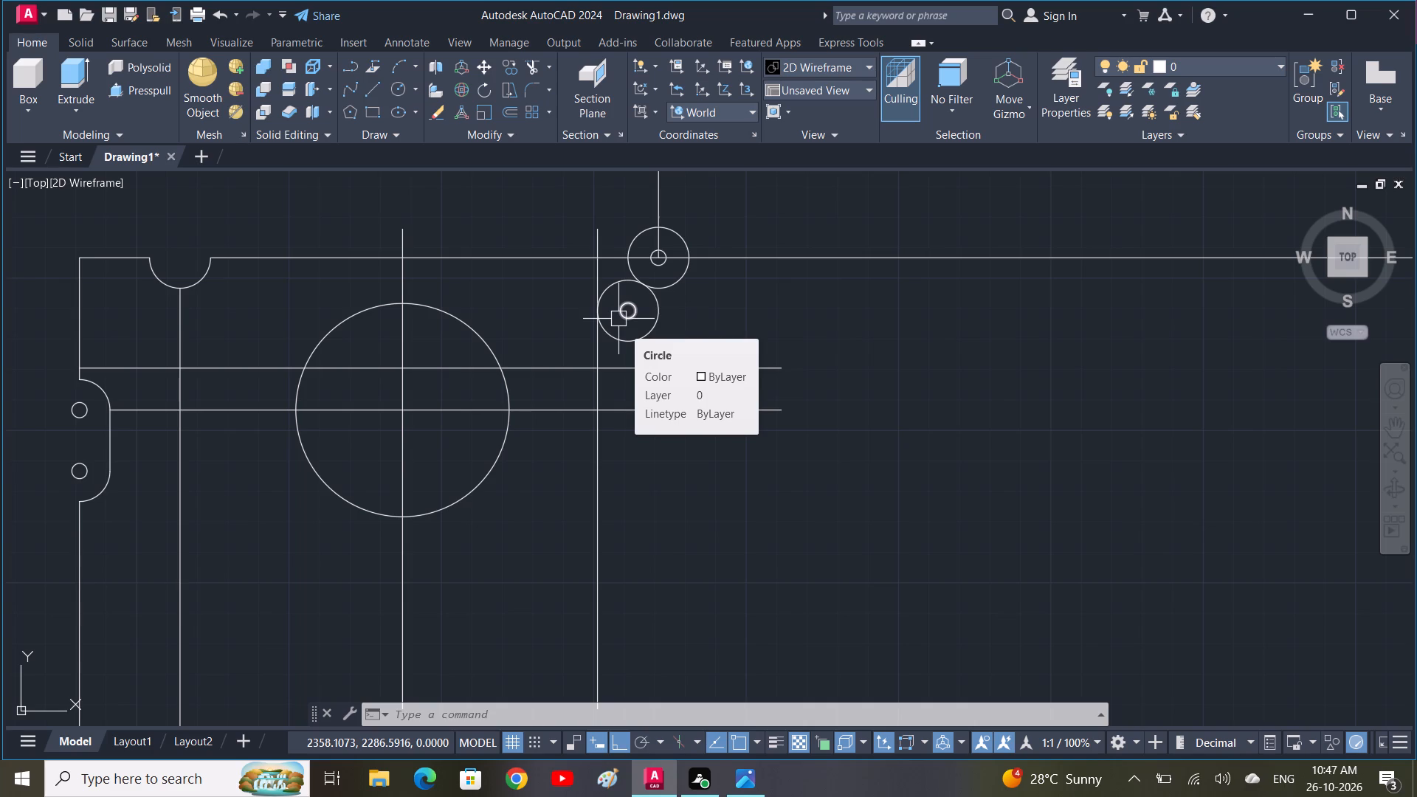
pyautogui.write('U')
pyautogui.press('space')
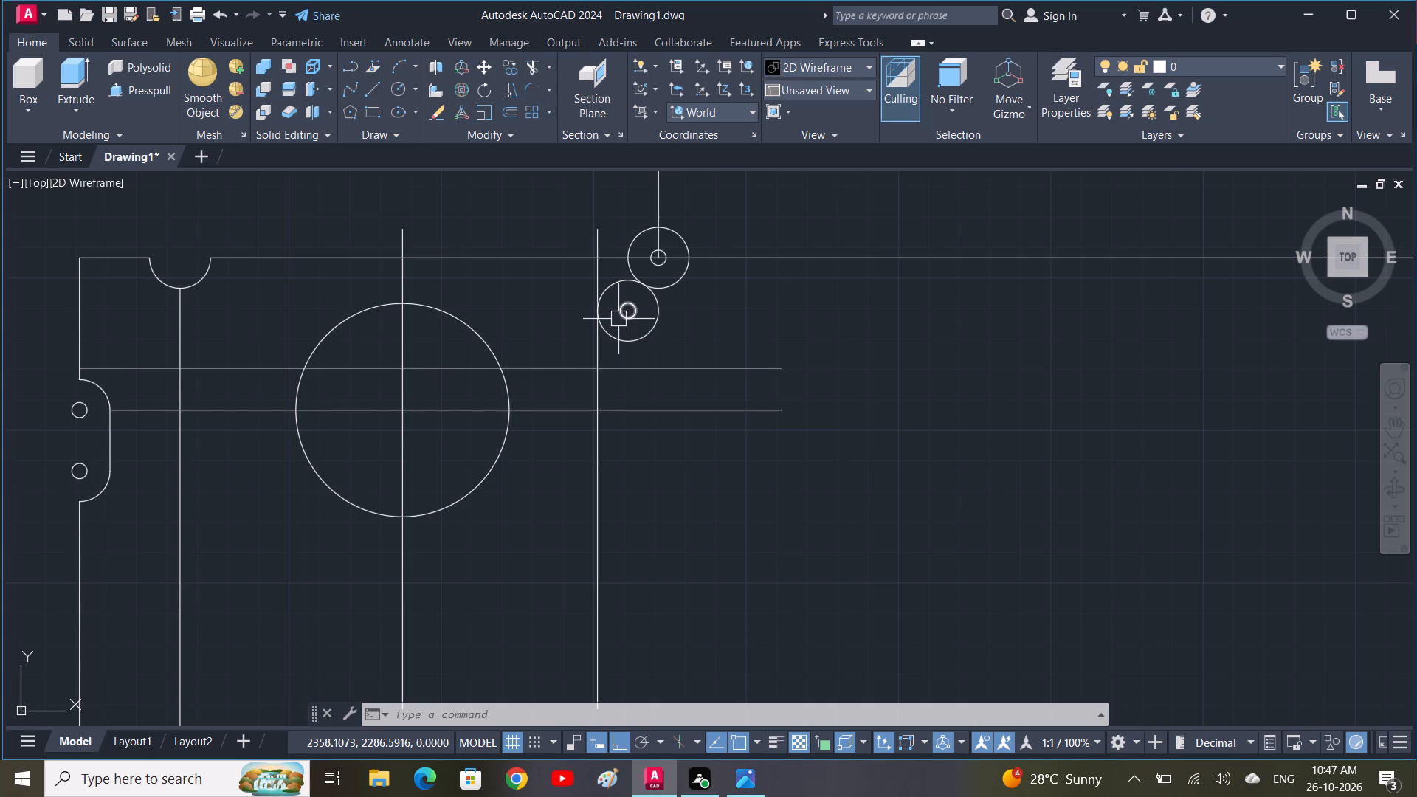
pyautogui.press('space')
pyautogui.press('space')
pyautogui.press('space')
pyautogui.press('space')
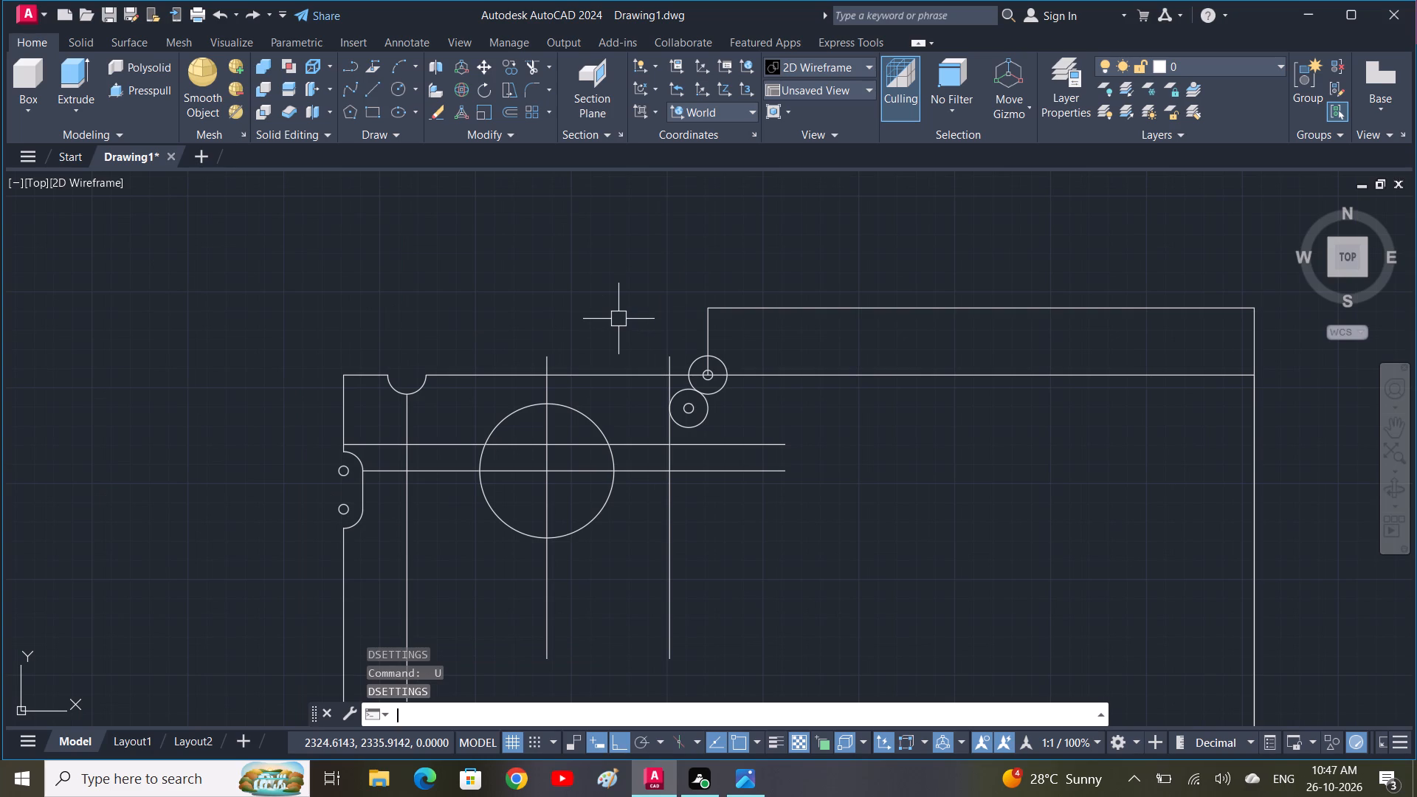
pyautogui.press('space')
pyautogui.press('space')
pyautogui.press('space')
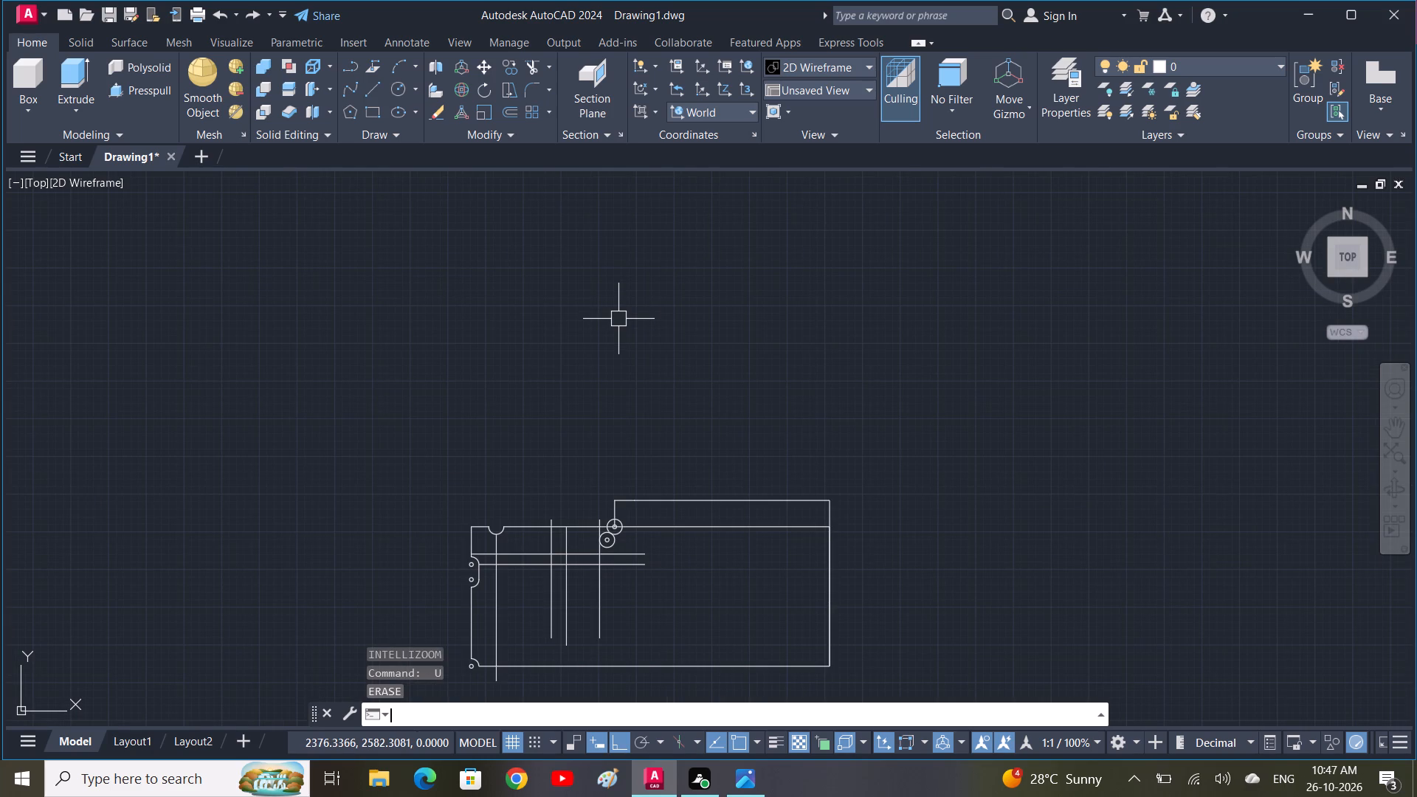
pyautogui.press('space')
pyautogui.press('space')
pyautogui.press('space')
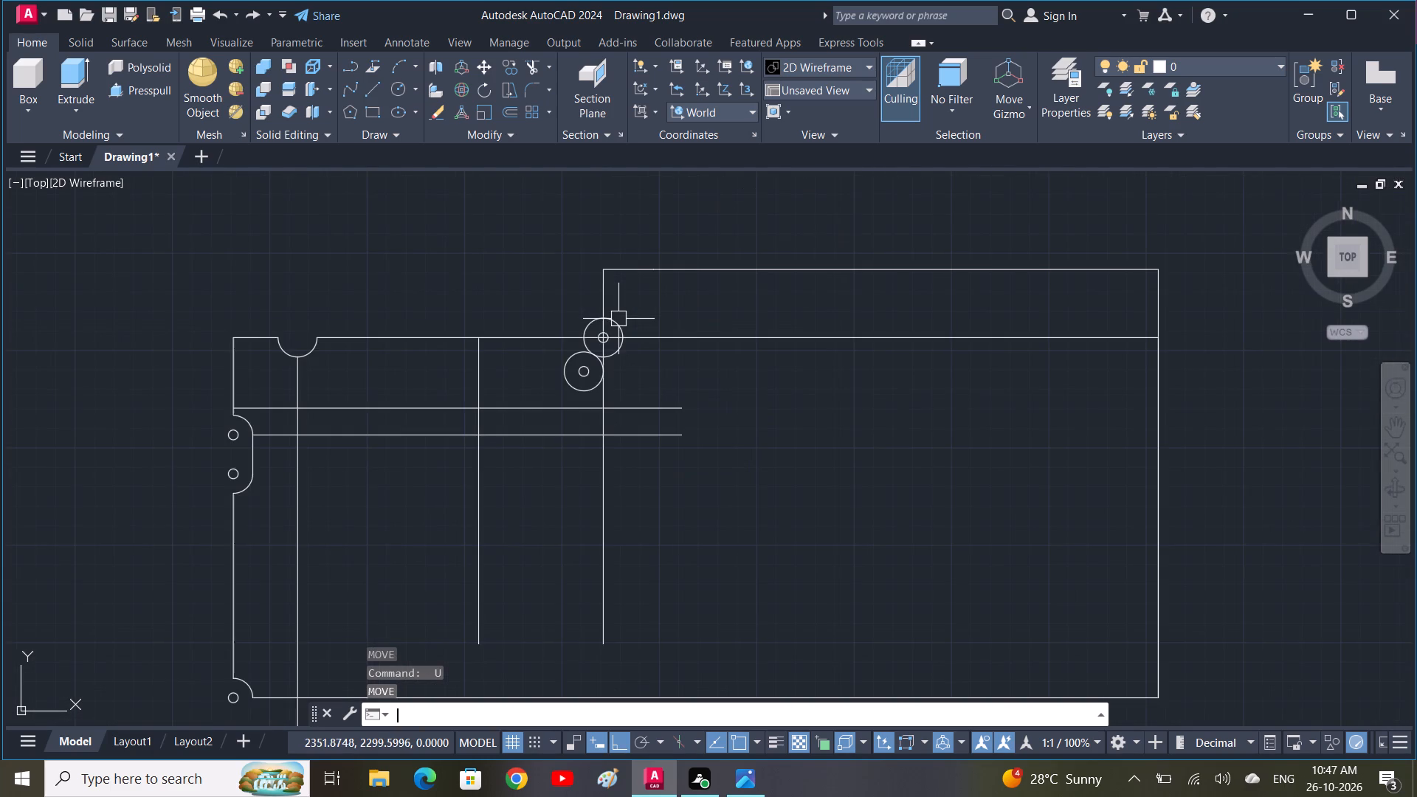
pyautogui.press('space')
pyautogui.press('space')
pyautogui.press('space')
pyautogui.press('space')
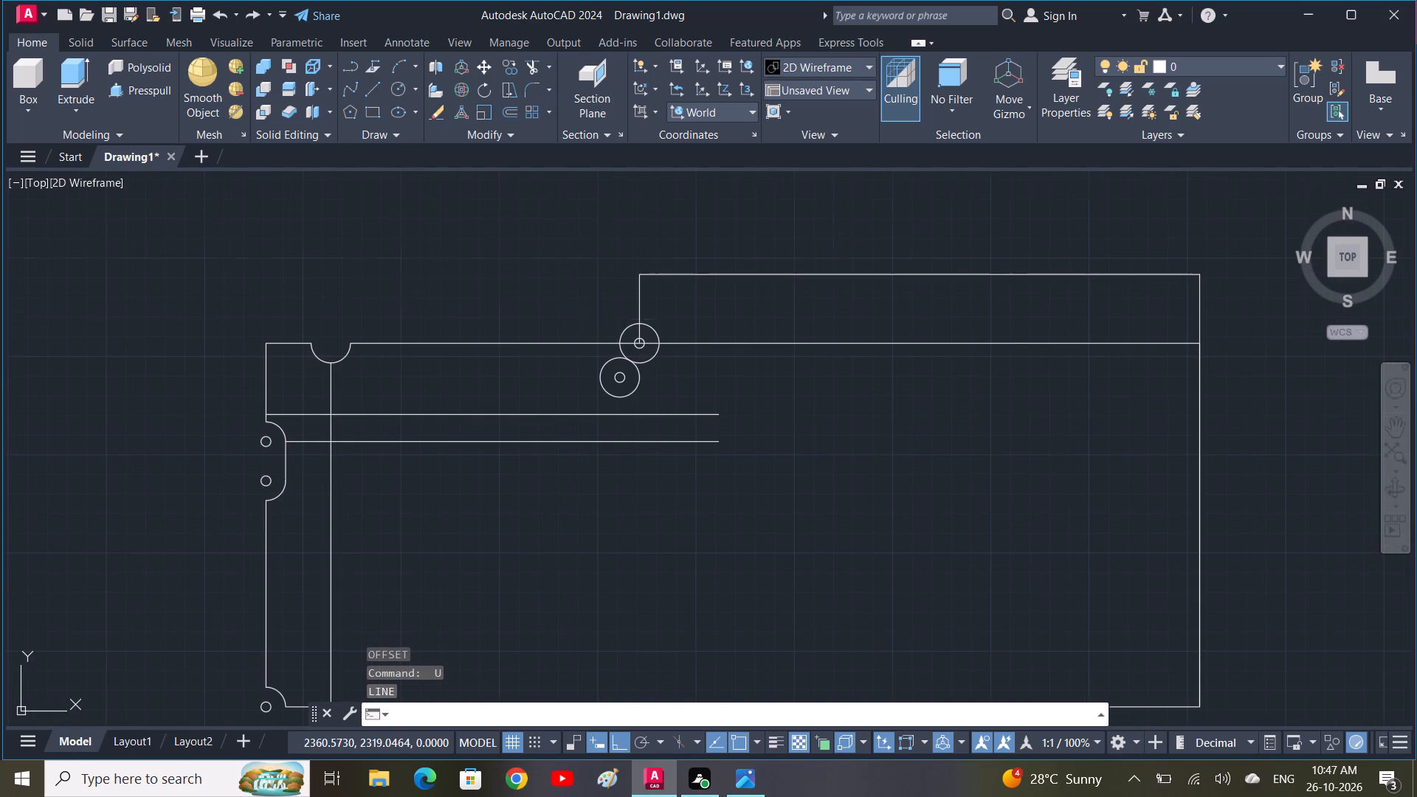
pyautogui.press('space')
pyautogui.press('space')
pyautogui.press('space')
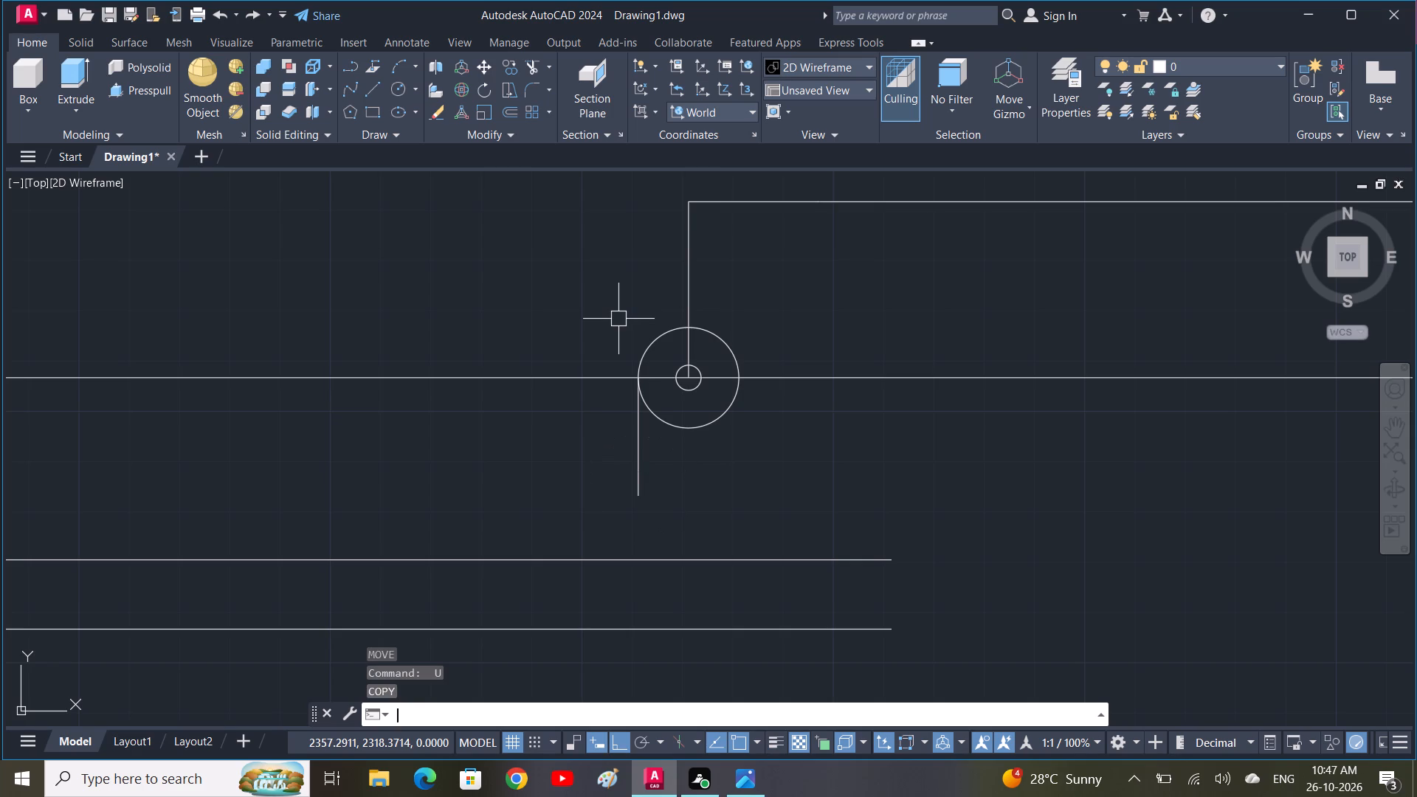
pyautogui.press('space')
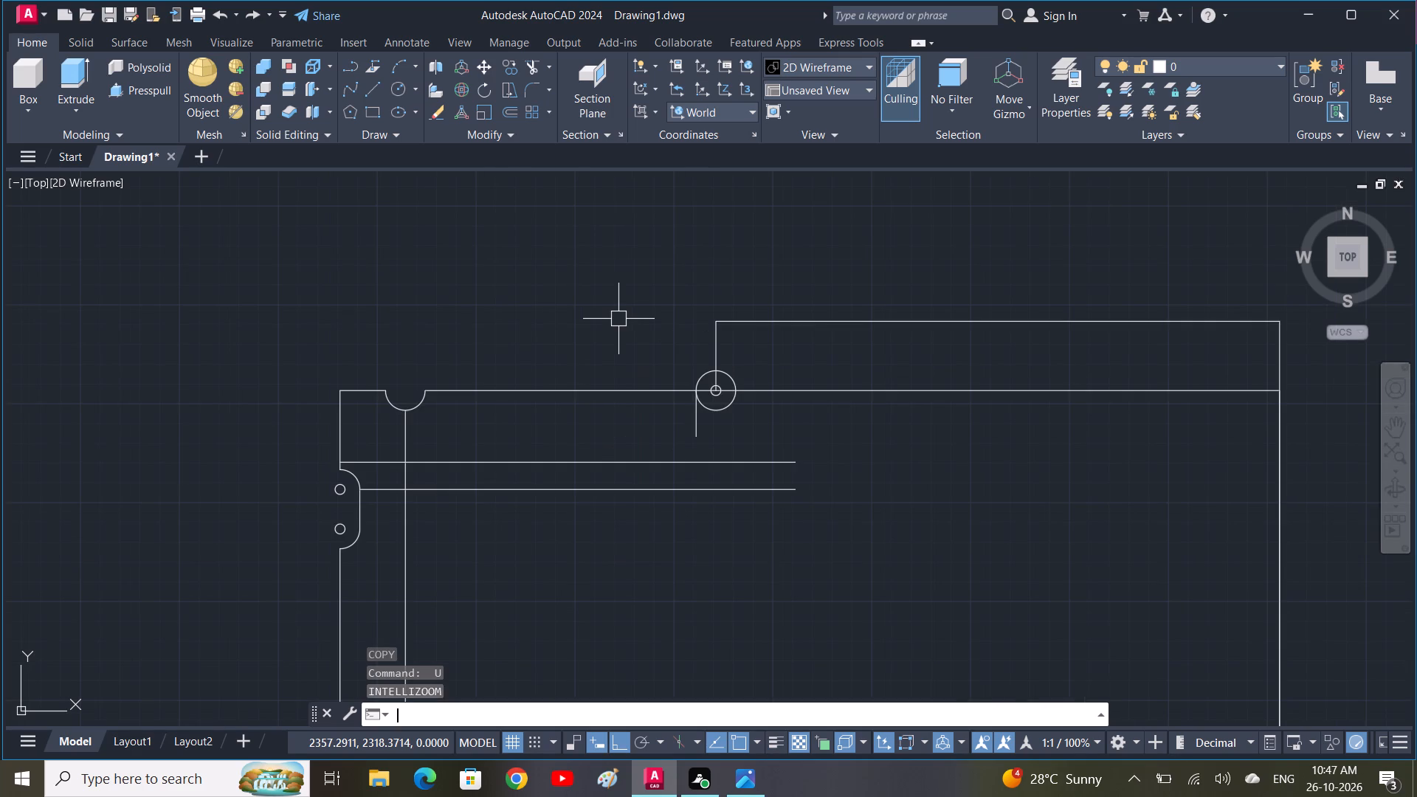
pyautogui.press('space')
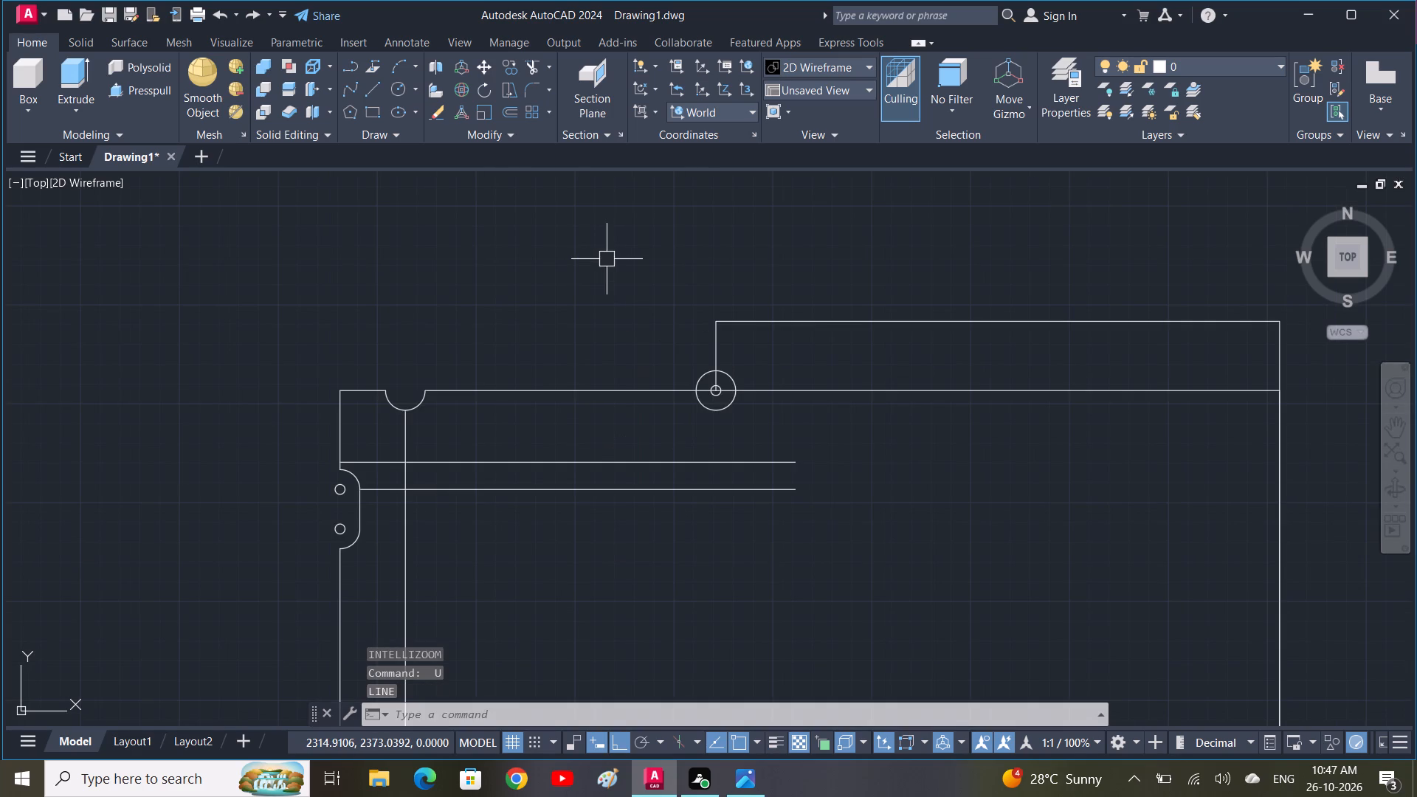
# Draw a line from the concentric circles' centre 64 toward the plate's left edge, continuing vertically down about 132.
pyautogui.press('l')
pyautogui.press('space')
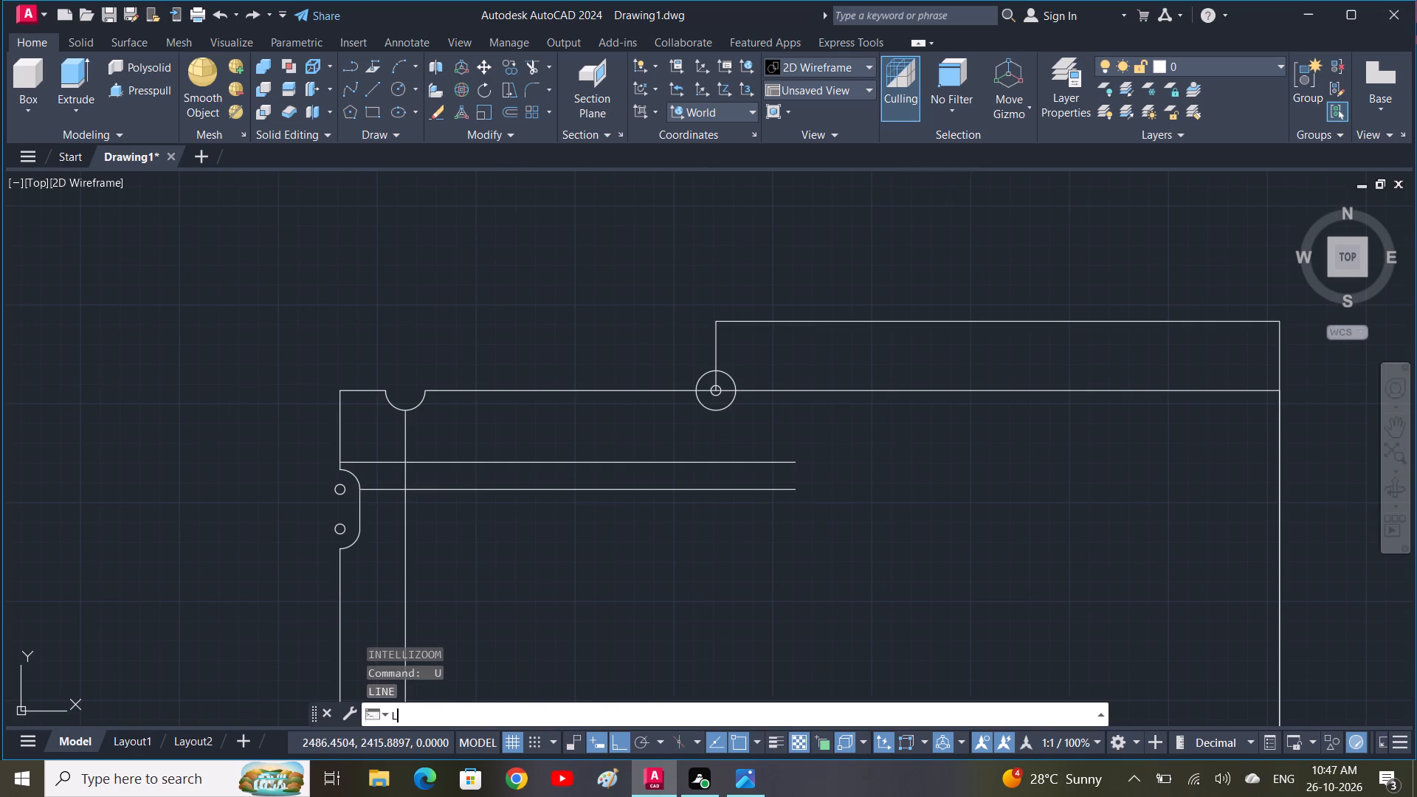
pyautogui.click(714, 385)
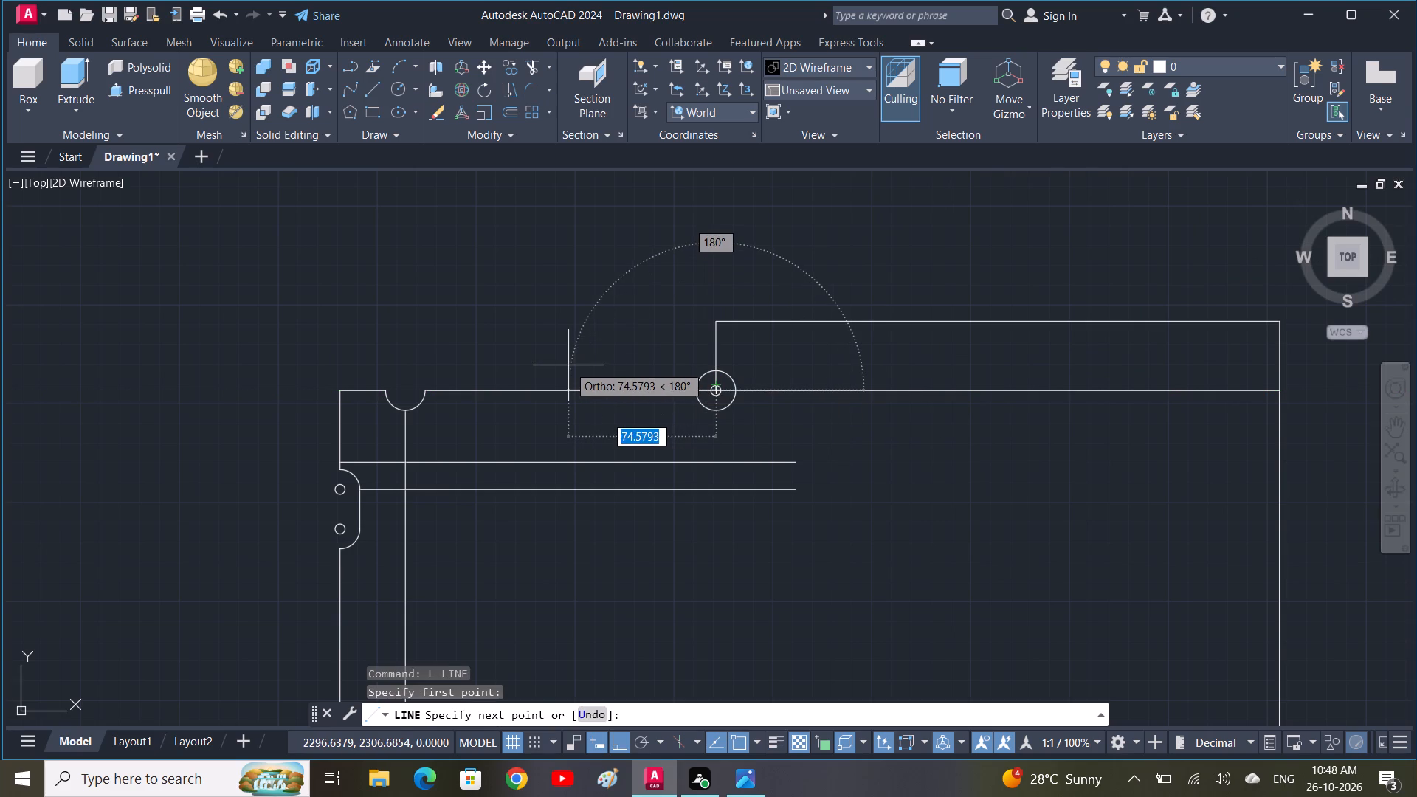
pyautogui.write('64')
pyautogui.press('space')
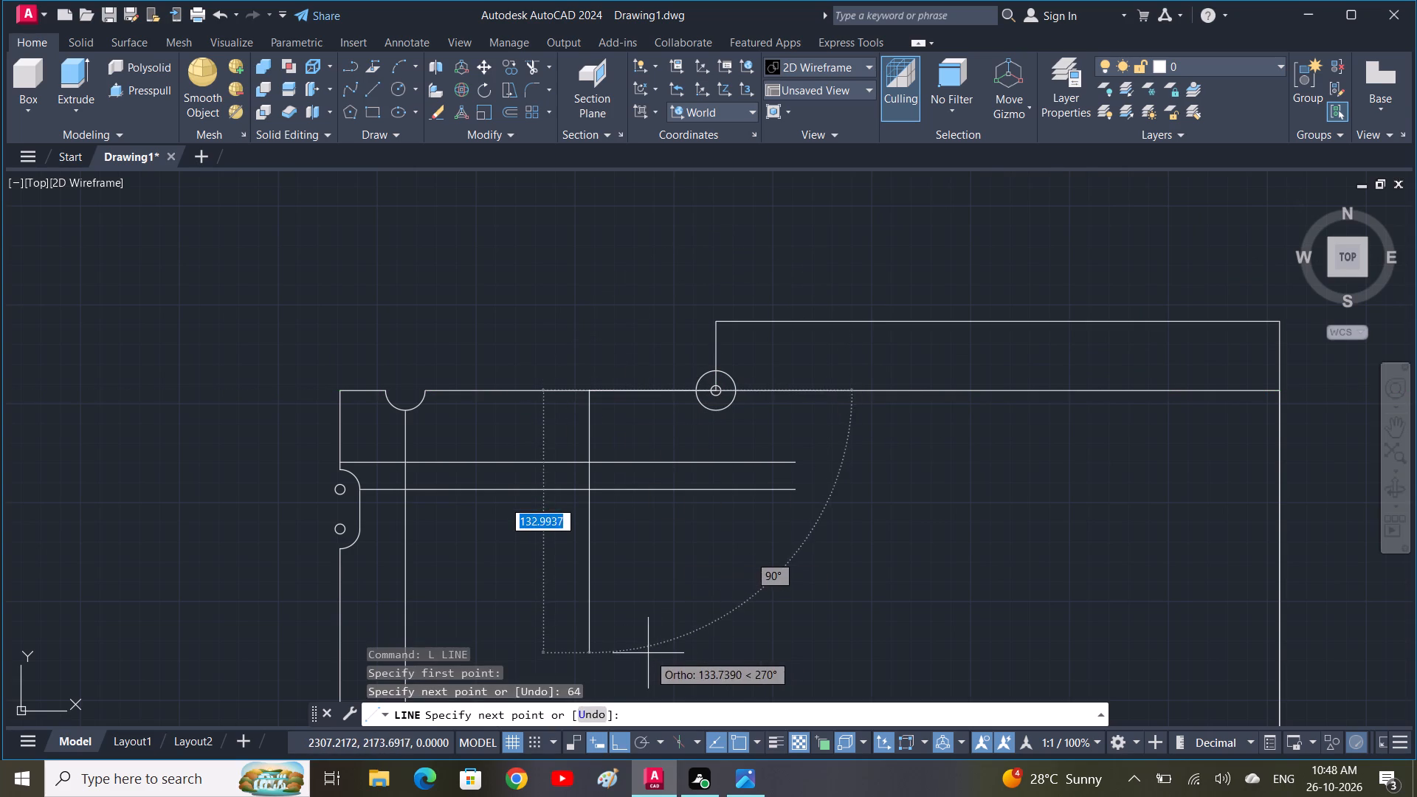
pyautogui.click(644, 649)
pyautogui.press('space')
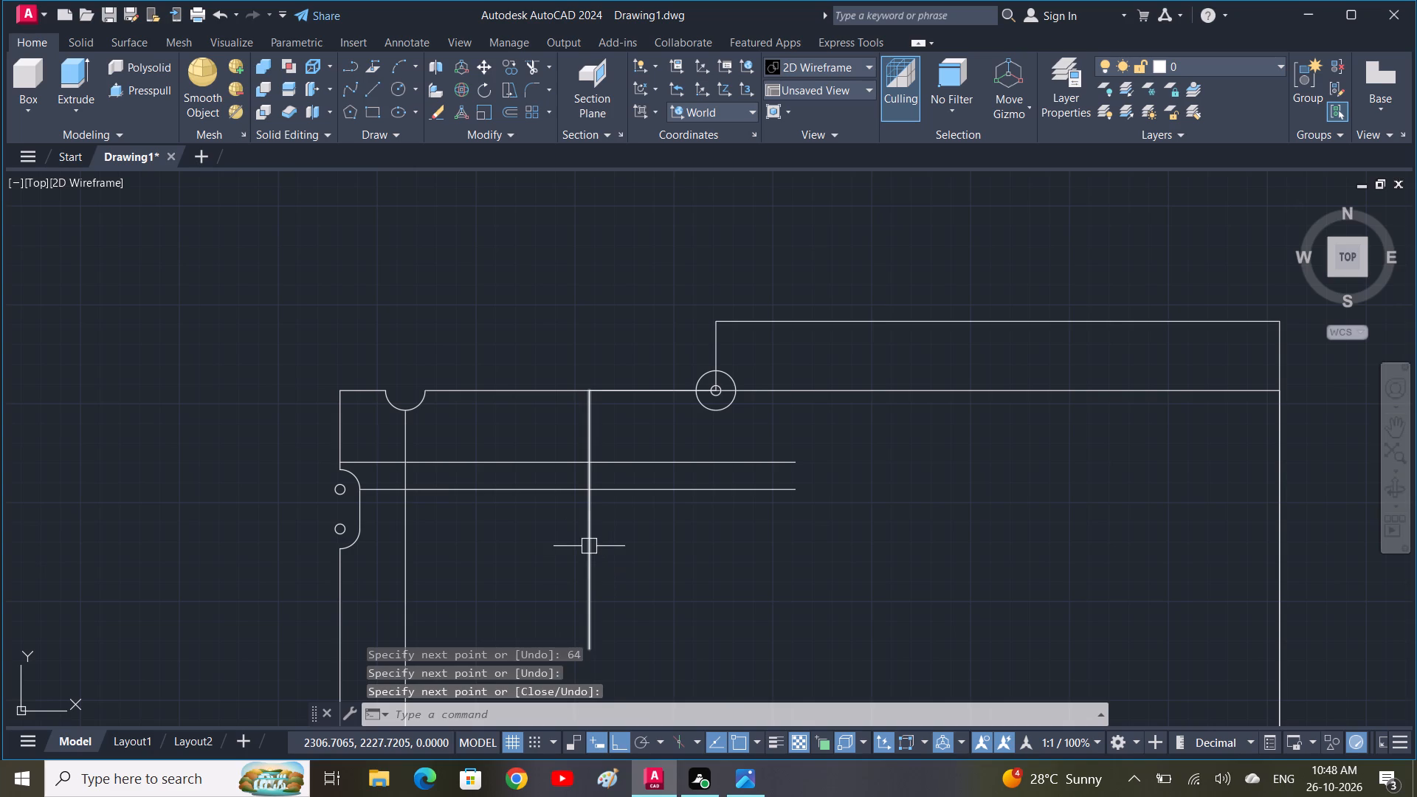
# Offset the new vertical line 50 toward the concentric circles.
pyautogui.click(590, 544)
pyautogui.write('O')
pyautogui.press('space')
pyautogui.click(590, 544)
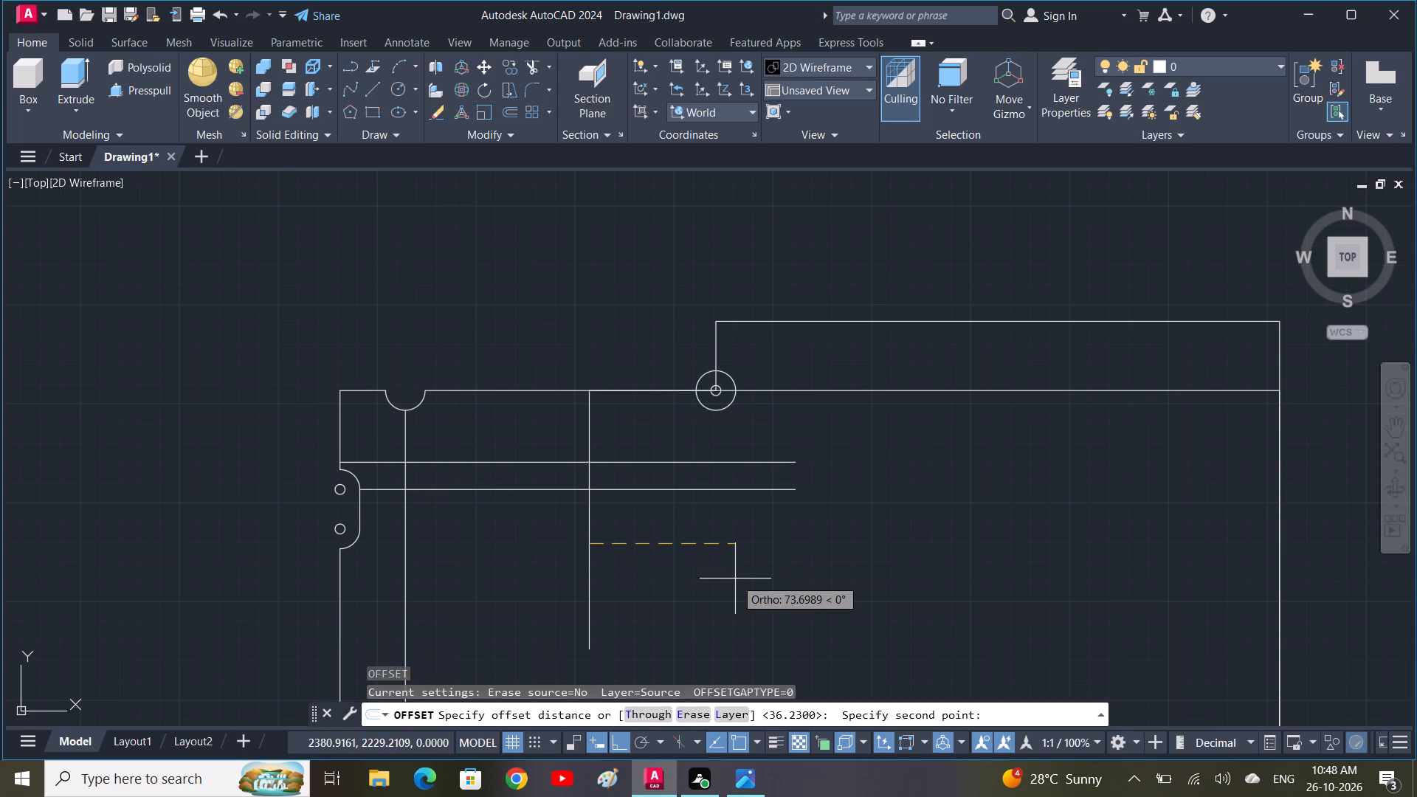
pyautogui.press('4')
pyautogui.press('BackSpace')
pyautogui.write('50')
pyautogui.press('space')
pyautogui.click(737, 579)
pyautogui.press('Escape')
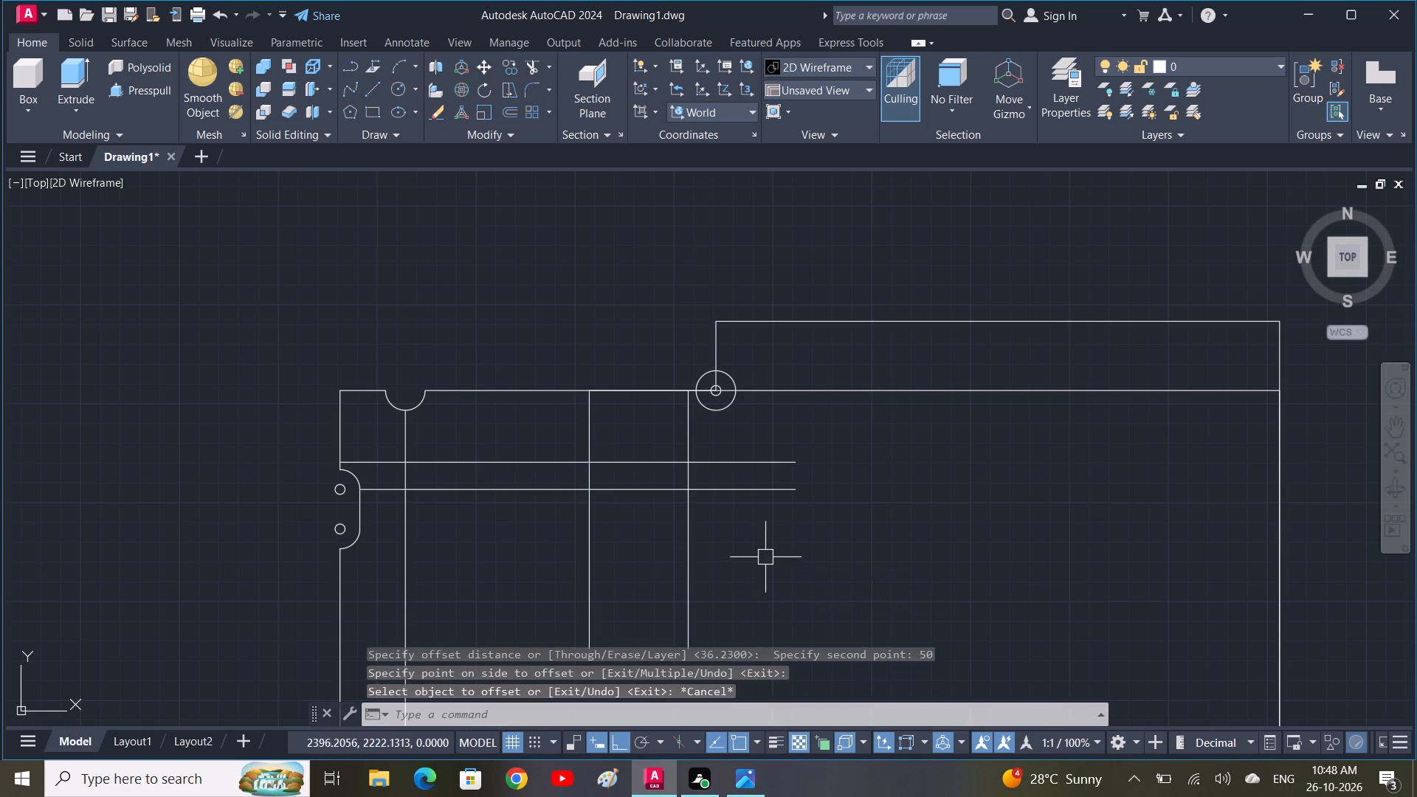
# Draw a circle of radius 10 centred on the upper end of the offset vertical line.
pyautogui.press('l')
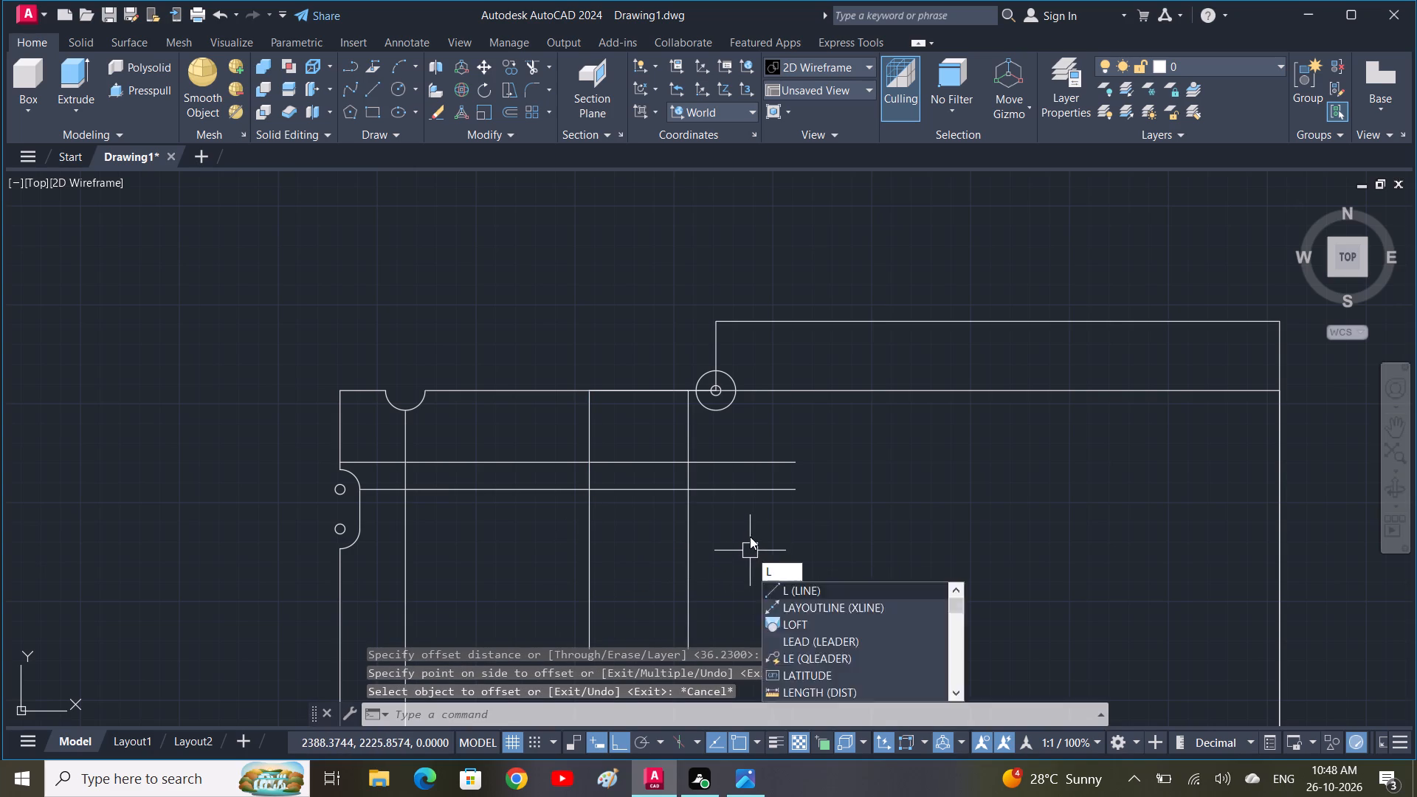
pyautogui.press('Escape')
pyautogui.press('c')
pyautogui.press('space')
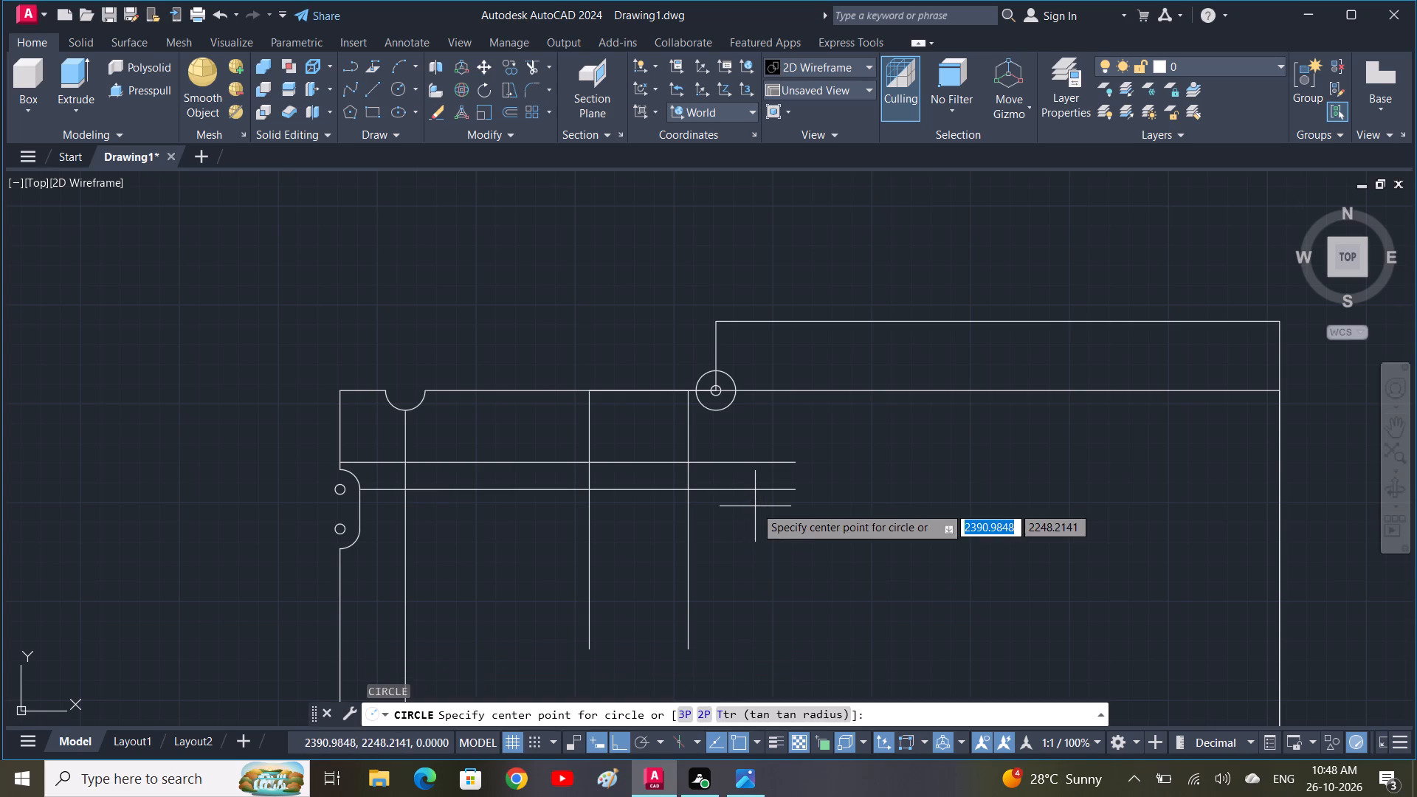
pyautogui.click(689, 390)
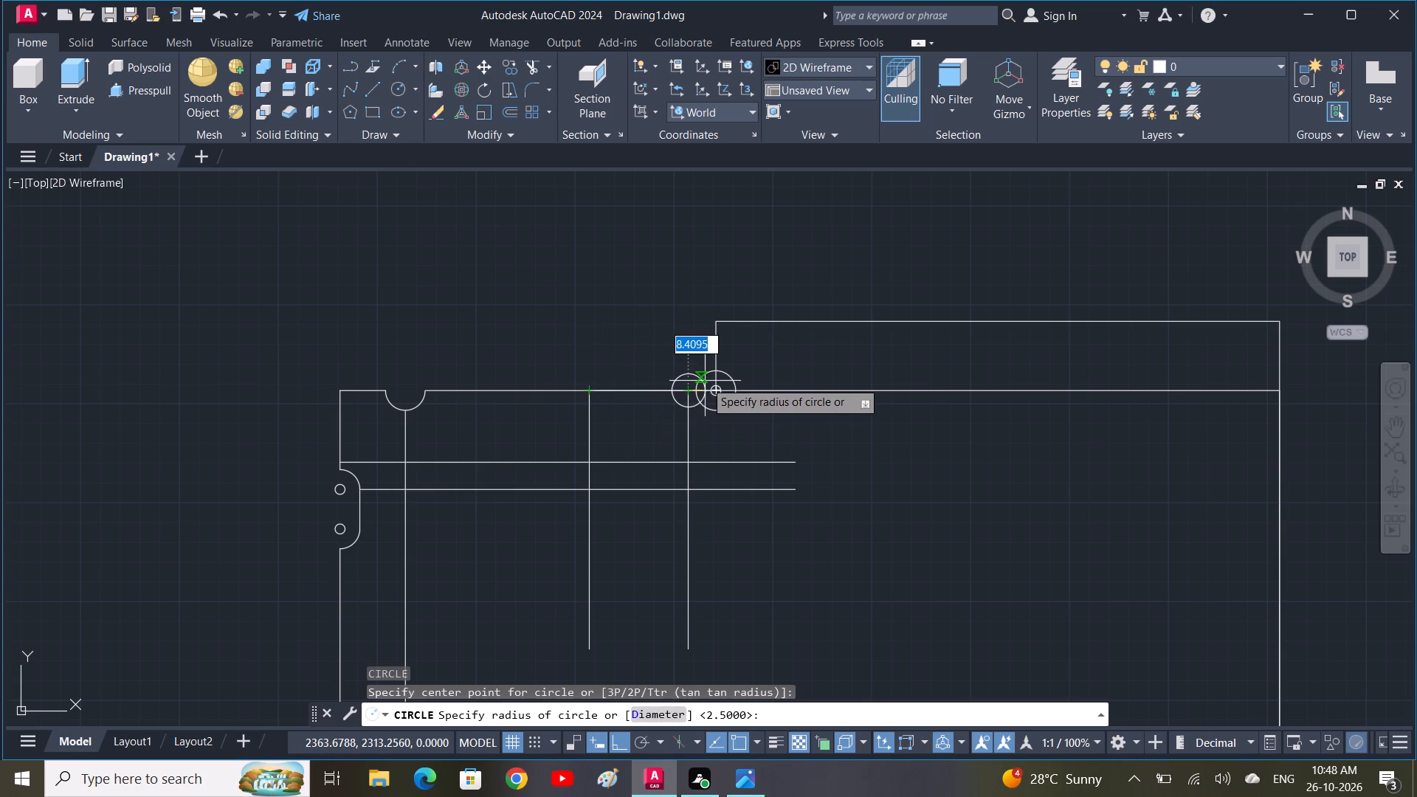
pyautogui.write('10')
pyautogui.press('space')
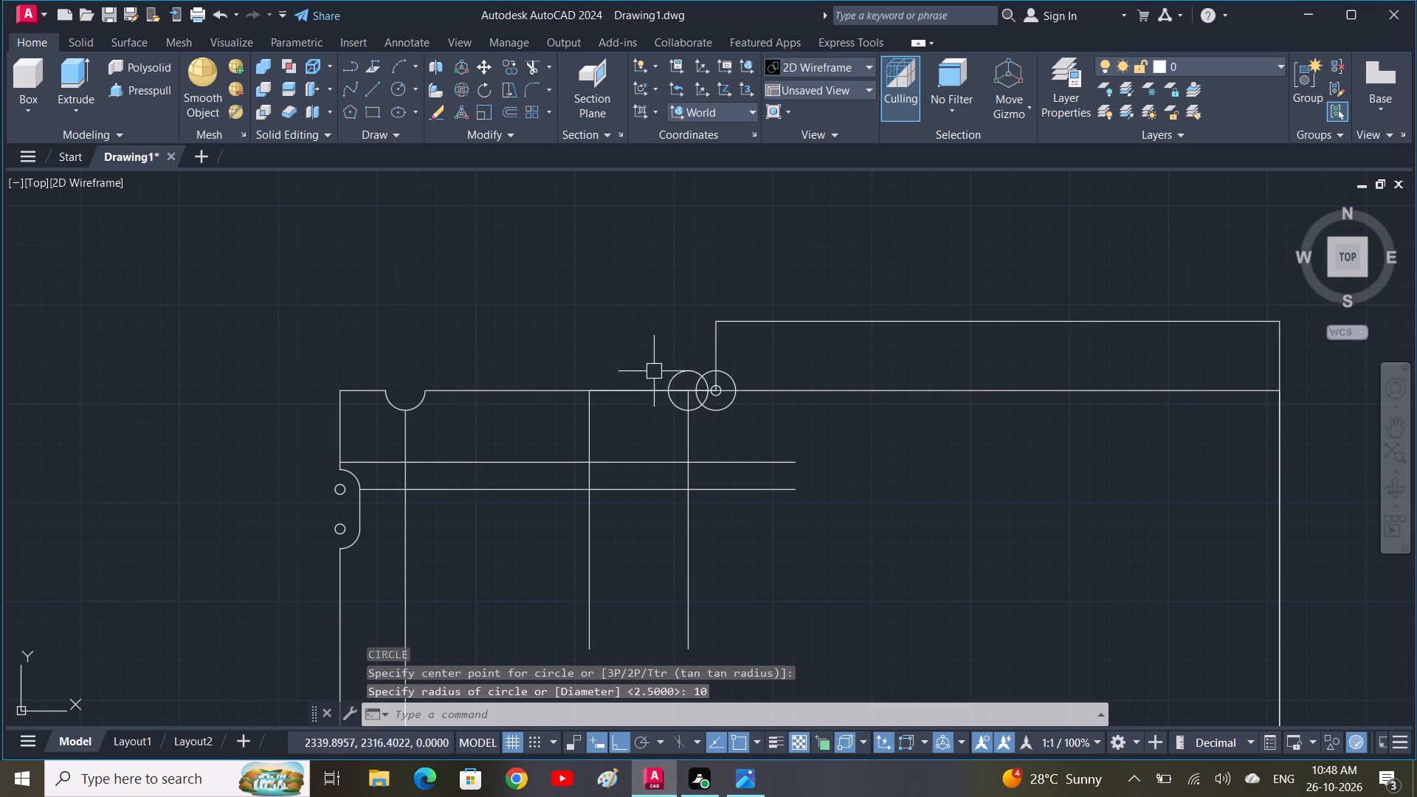
# Move the new radius 10 circle down so its top quadrant sits on the offset line's upper end.
pyautogui.click(690, 376)
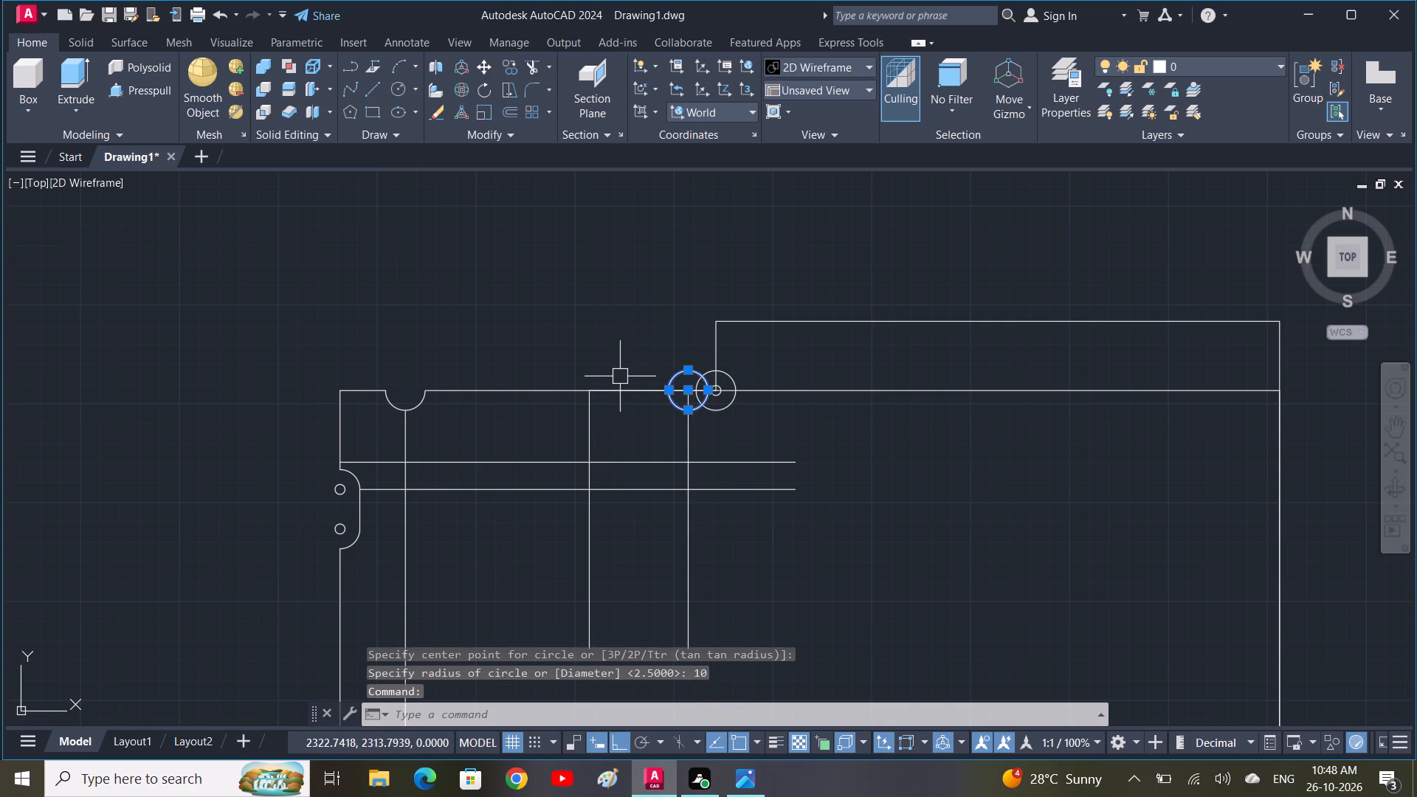
pyautogui.write('M')
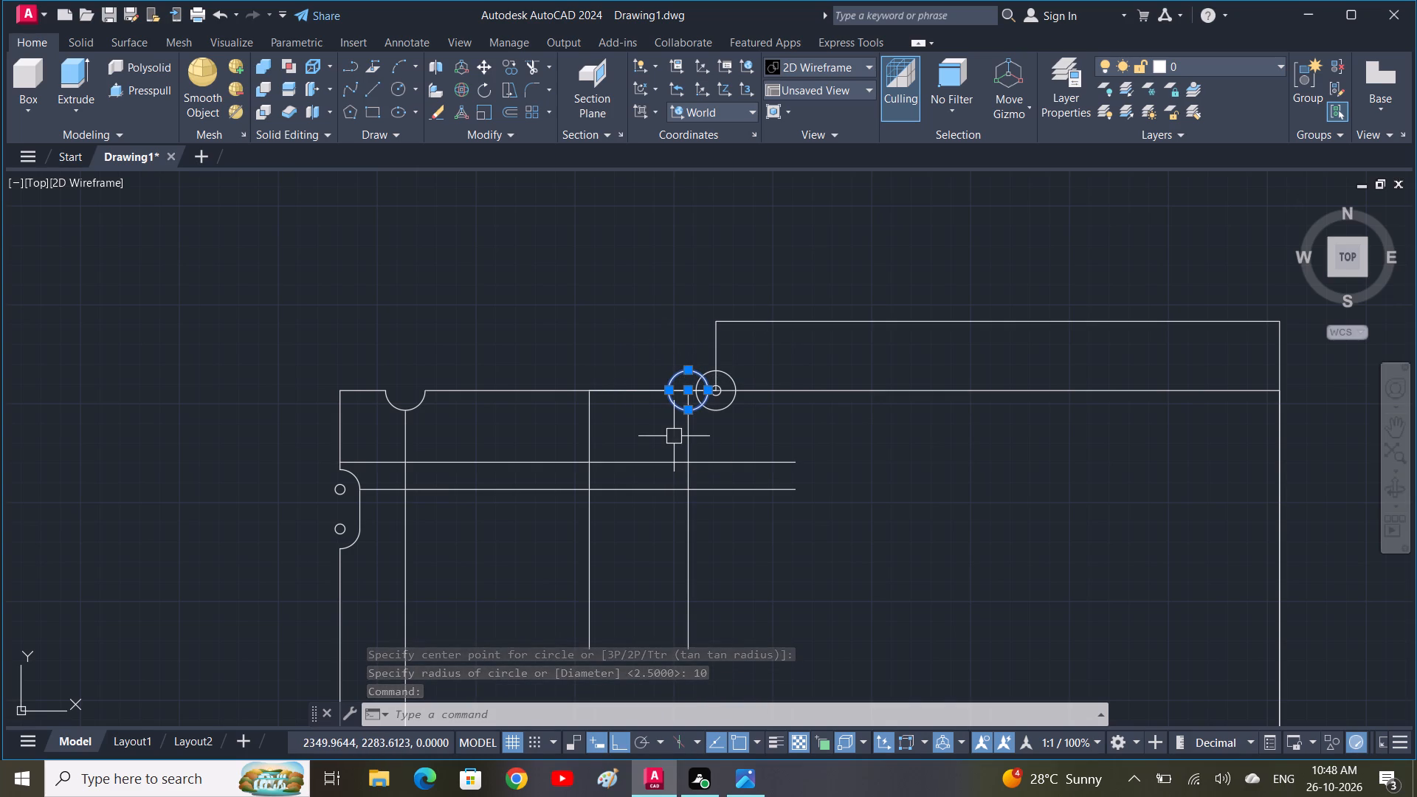
pyautogui.press('space')
pyautogui.click(685, 370)
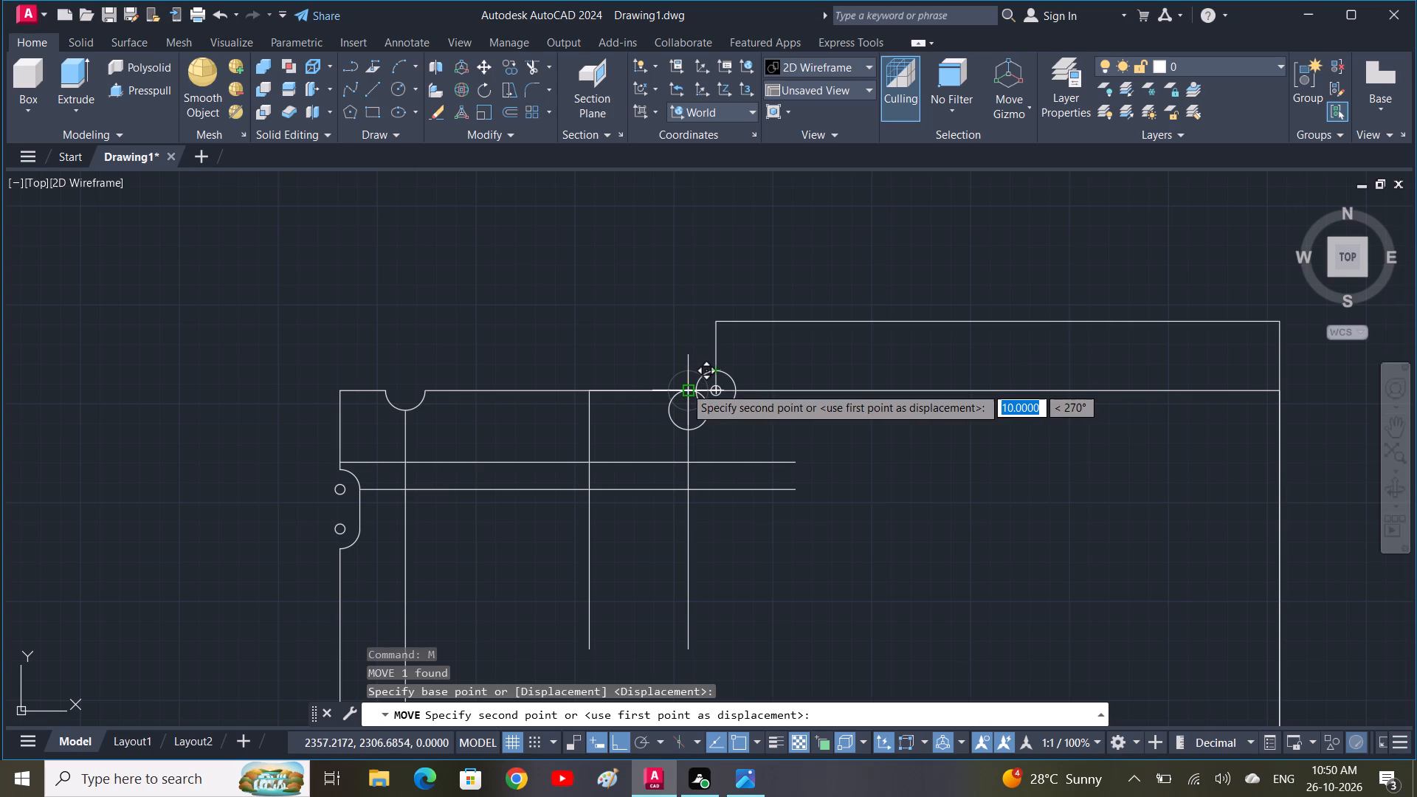
pyautogui.click(685, 387)
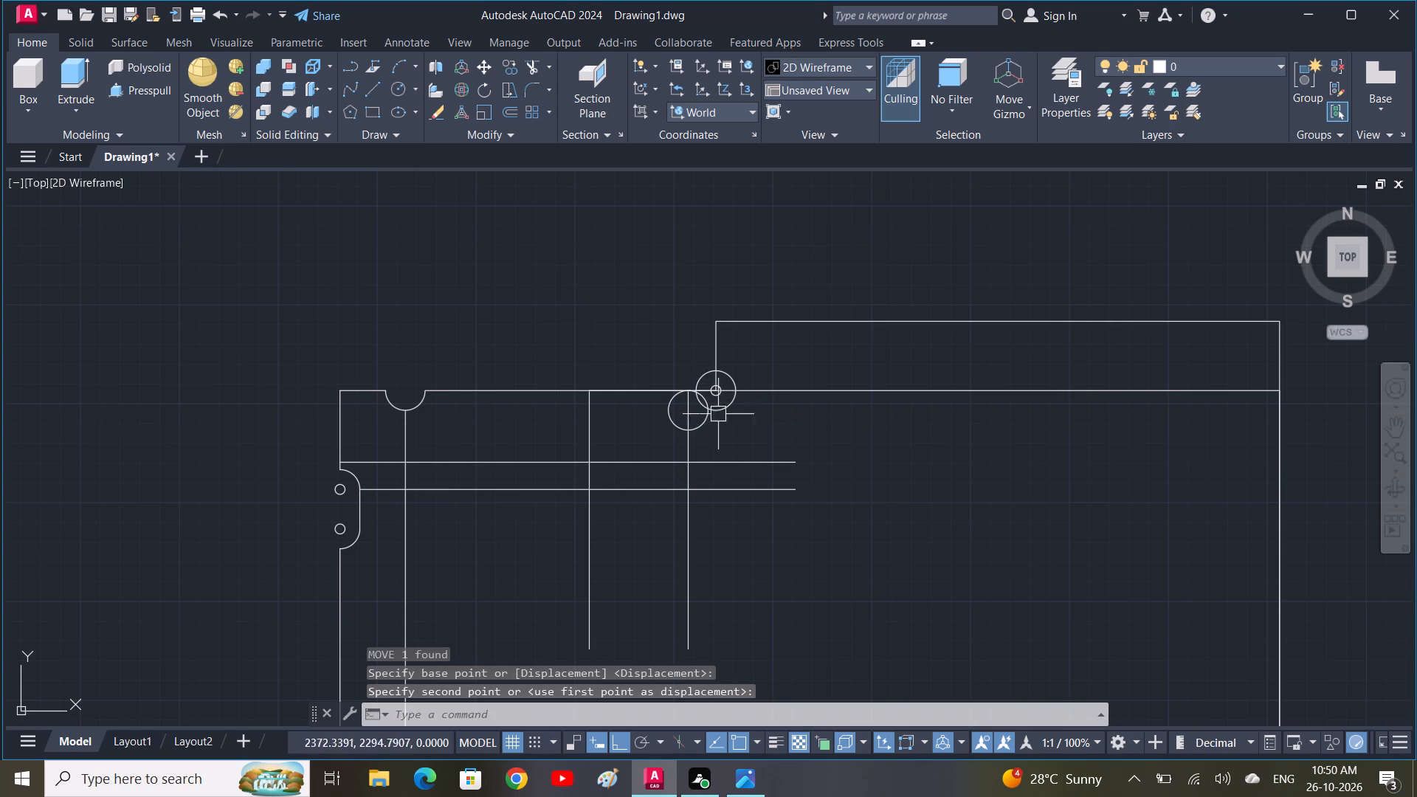
# Examine the moved circle's placement relative to the concentric circles, vertical lines and horizontal guide lines.
pyautogui.scroll(1, 695, 383)
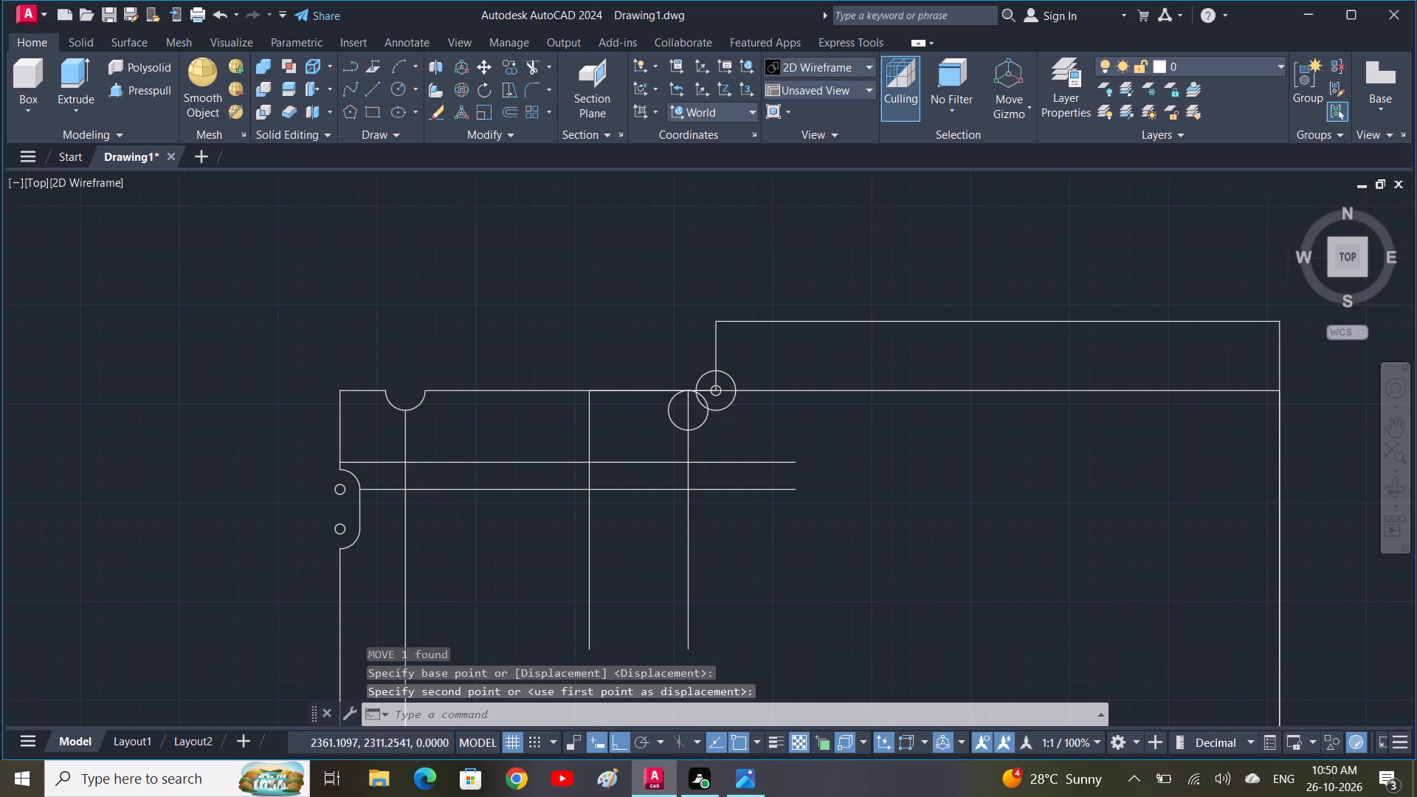
pyautogui.scroll(2, 689, 397)
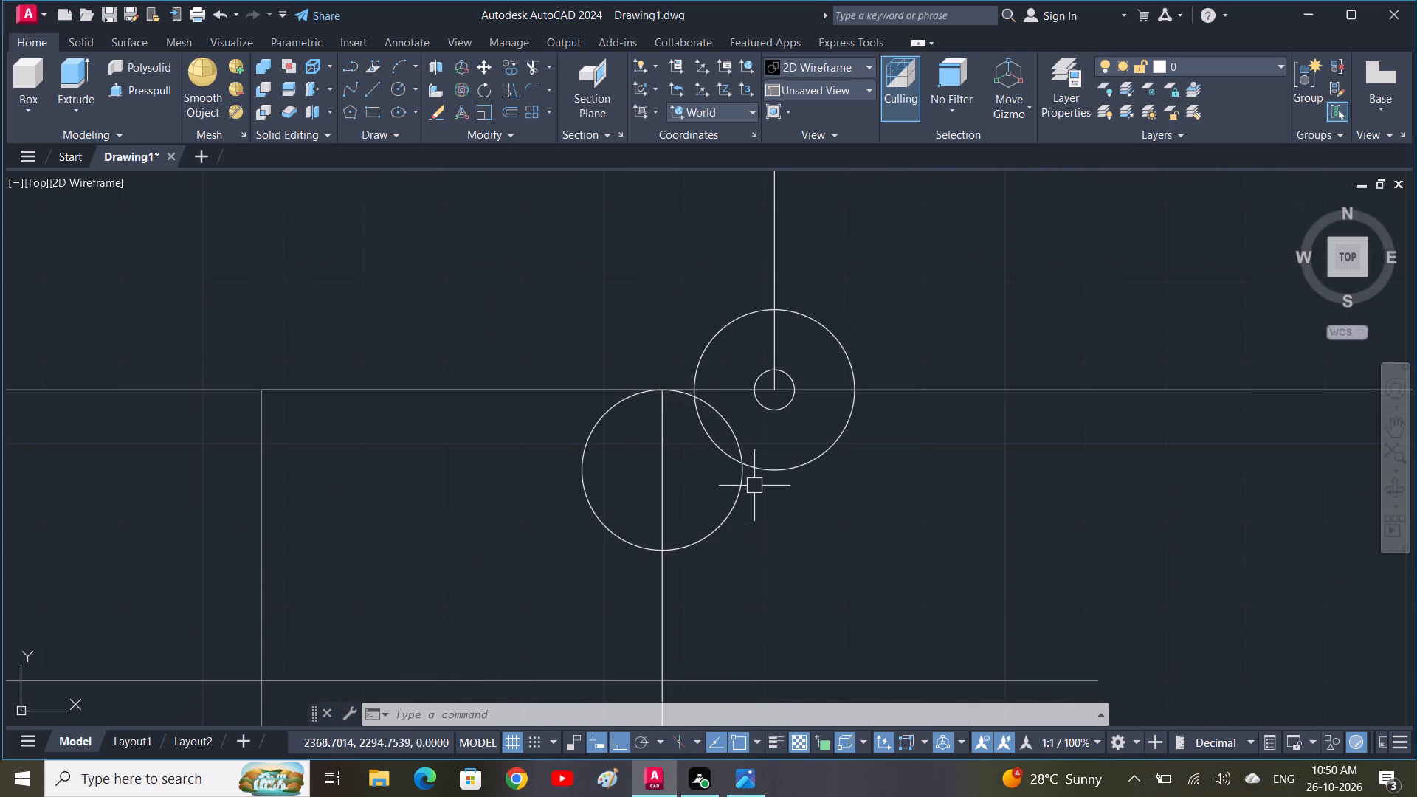
pyautogui.scroll(-1, 754, 486)
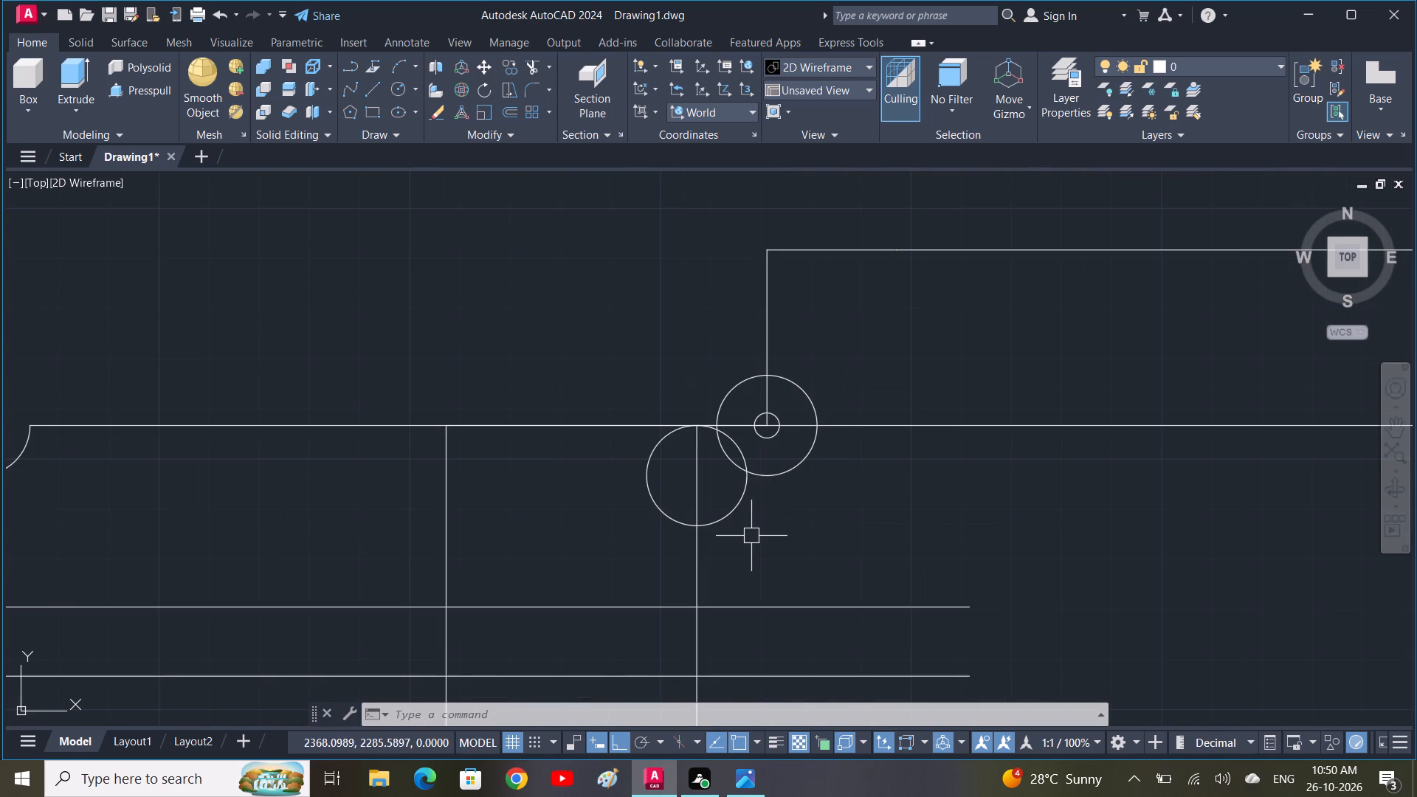
pyautogui.scroll(-1, 742, 549)
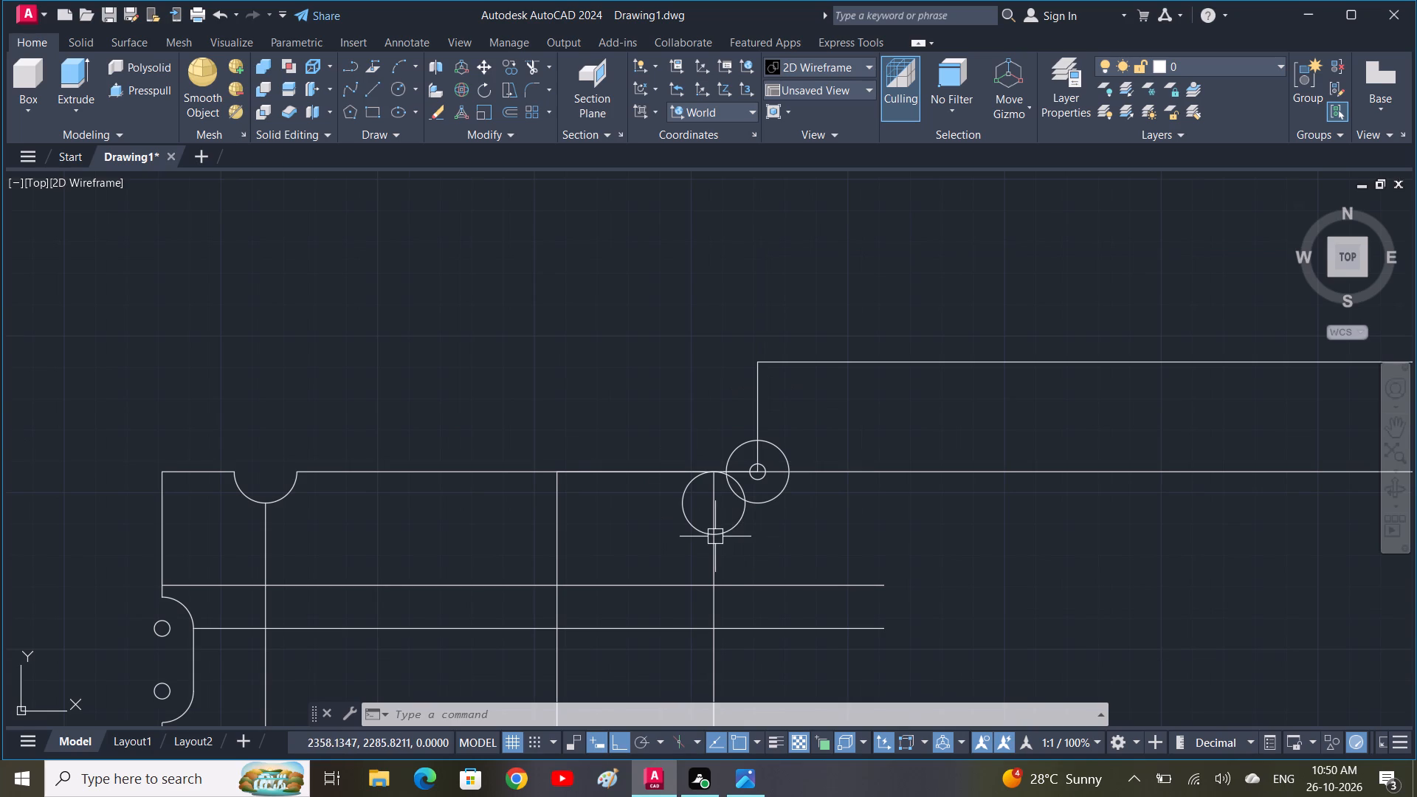
pyautogui.scroll(-1, 713, 547)
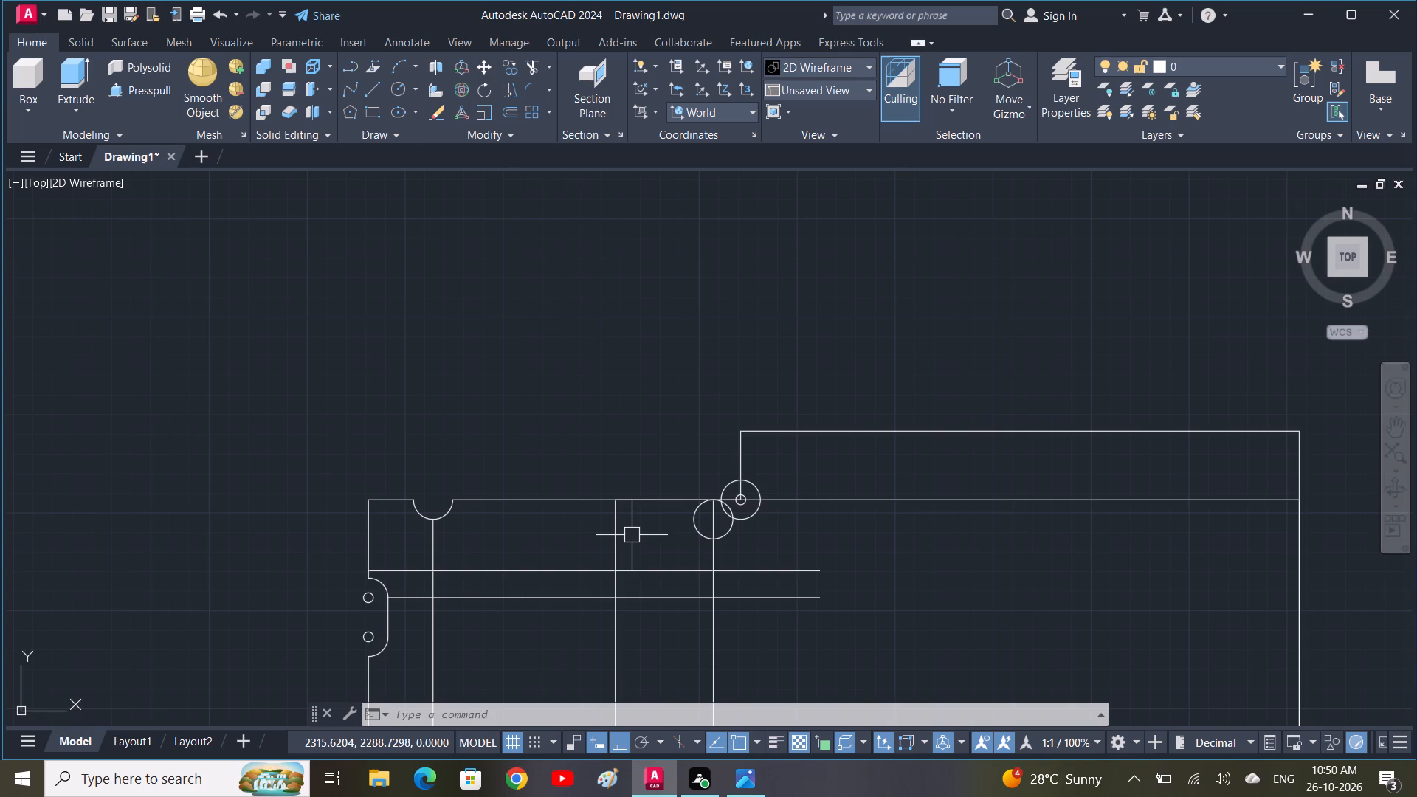
pyautogui.scroll(-1, 645, 539)
pyautogui.moveTo(652, 546); pyautogui.dragTo(684, 497, button='middle')
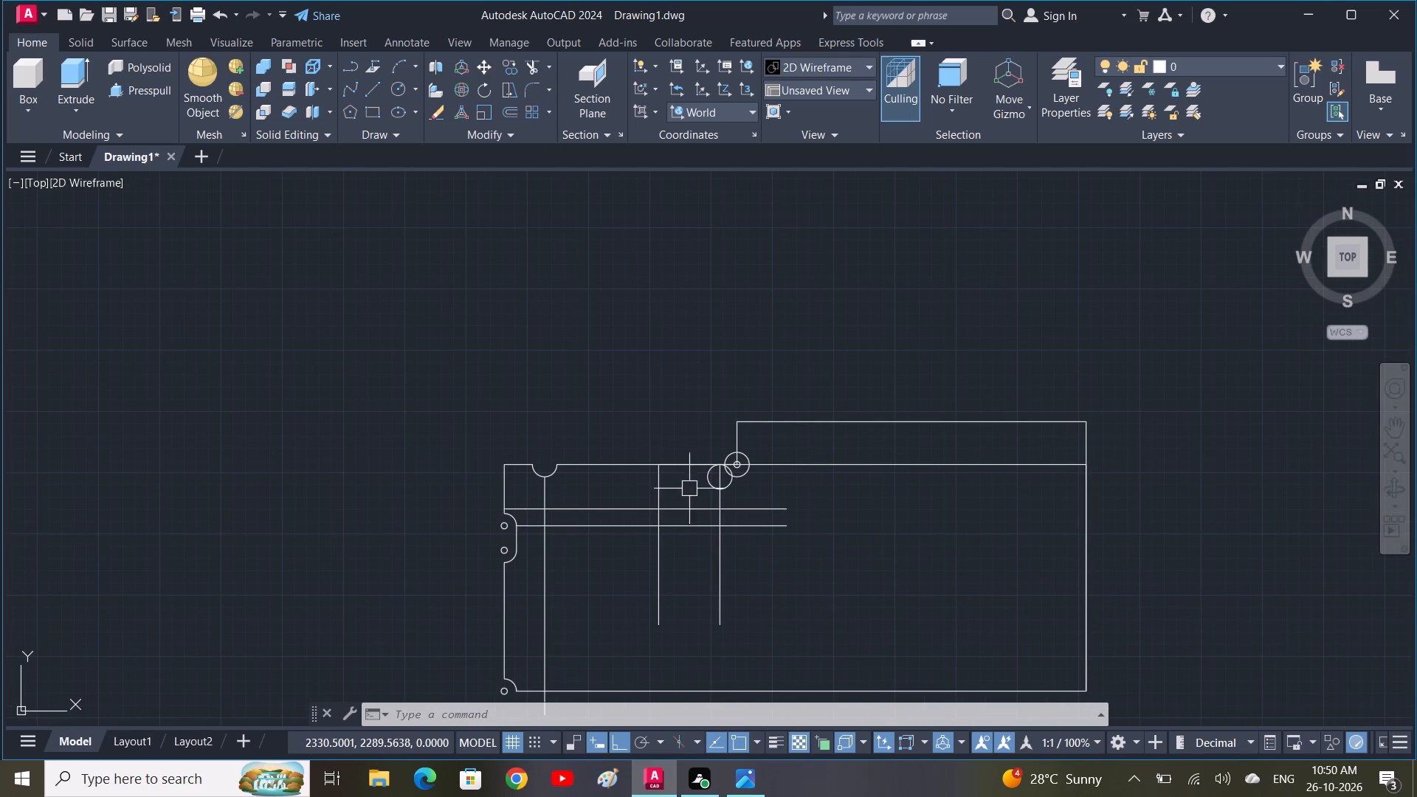
pyautogui.moveTo(695, 499); pyautogui.dragTo(703, 438, button='middle')
pyautogui.scroll(1, 702, 430)
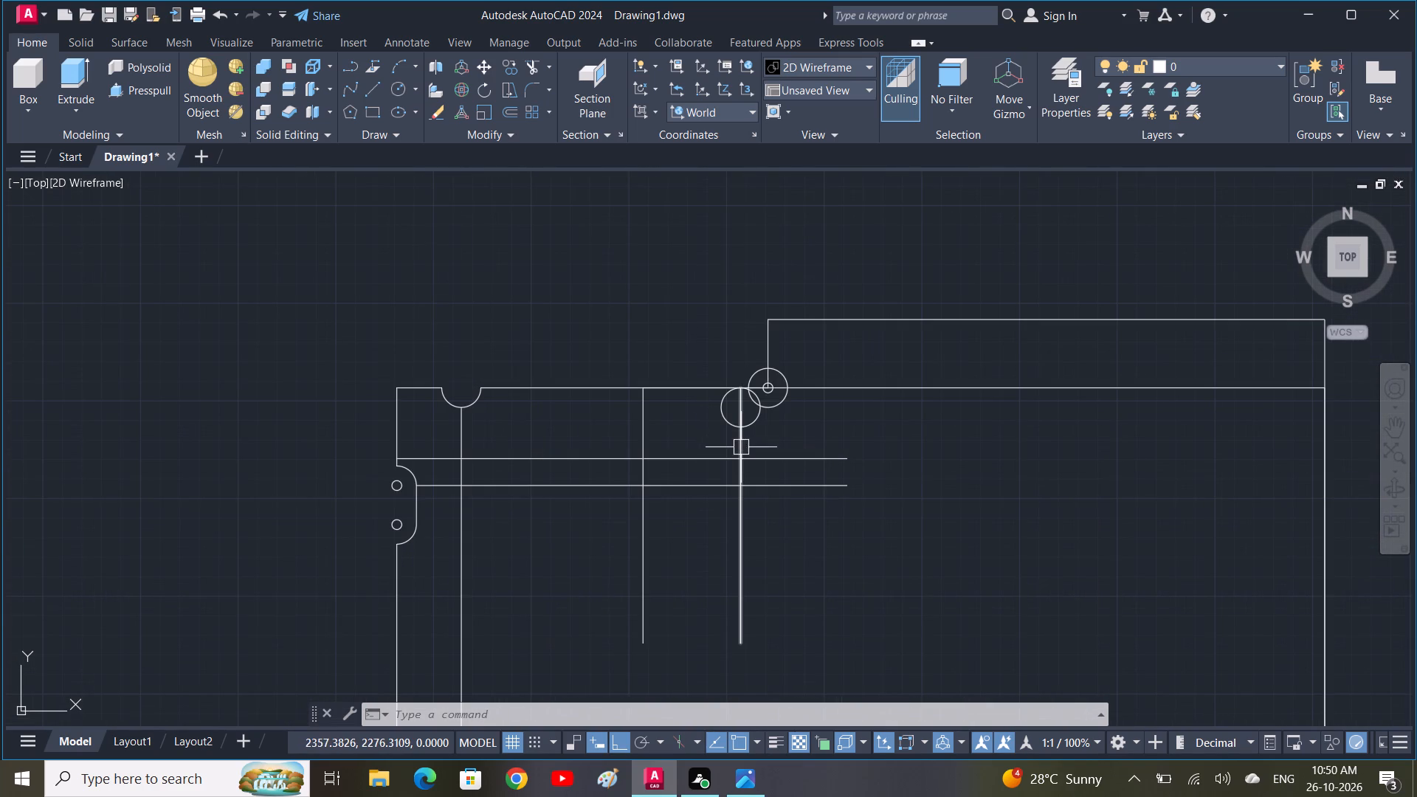
pyautogui.scroll(1, 741, 447)
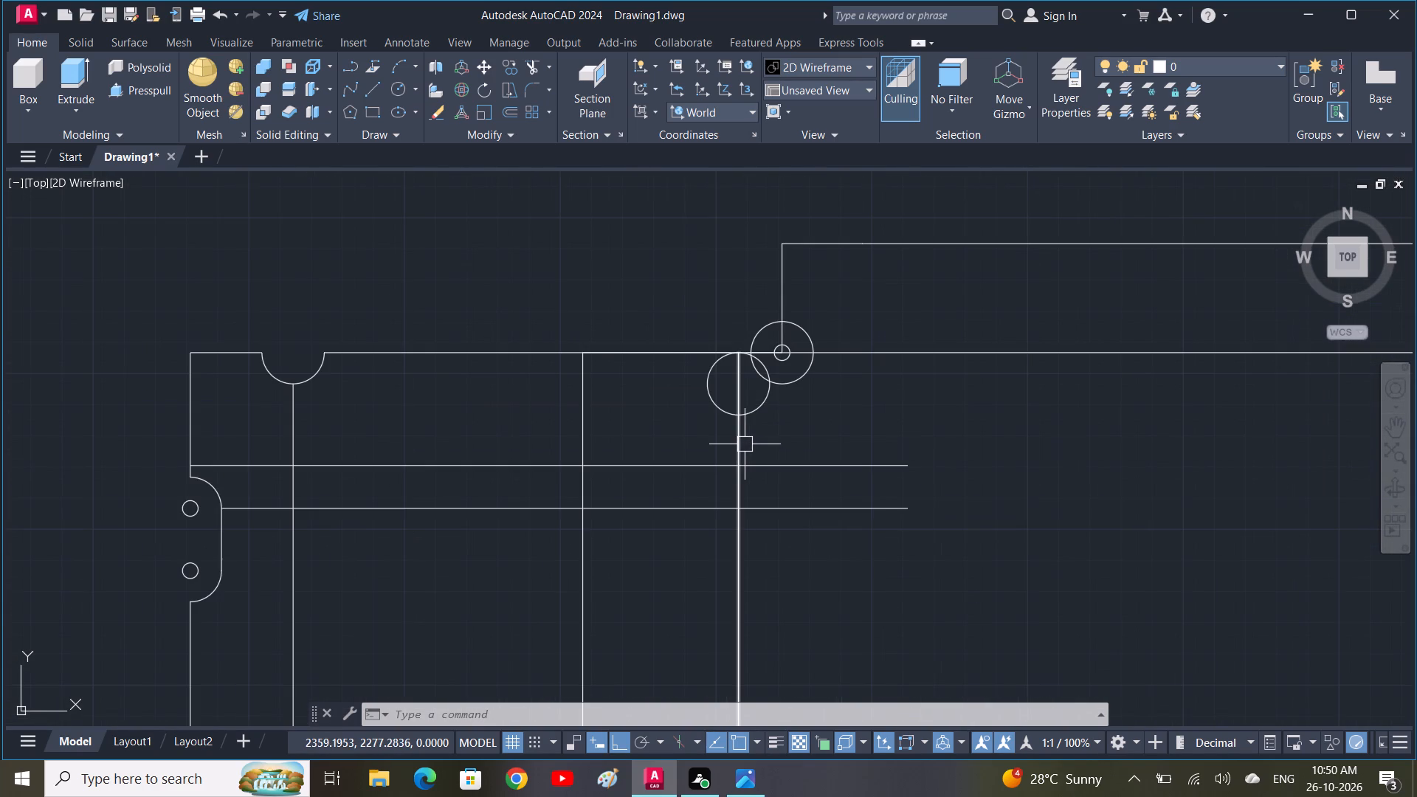
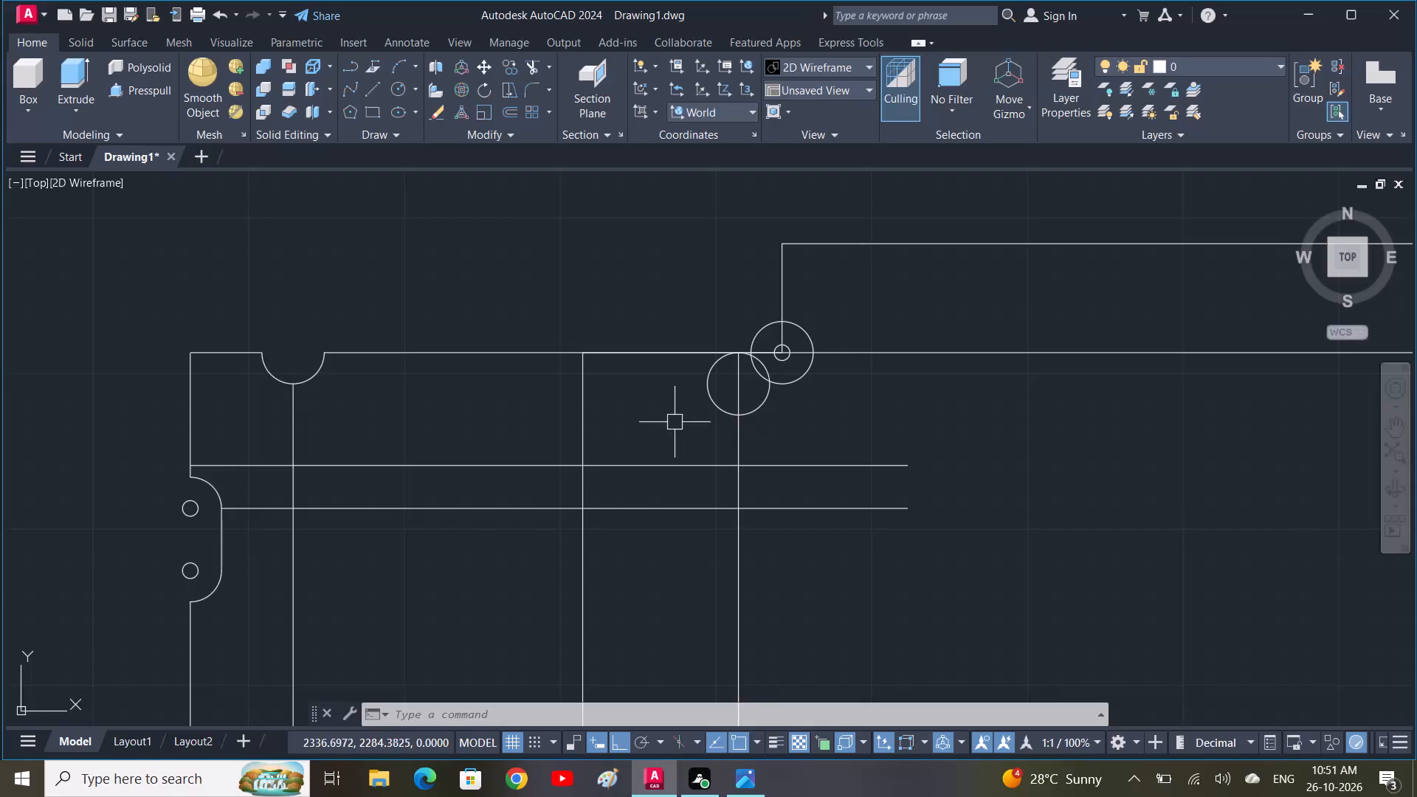
# Switch to the 3 D DIA 22 reference image and examine the dimensions around the large double-ring bore and its neighbouring holes.
pyautogui.scroll(-1, 677, 421)
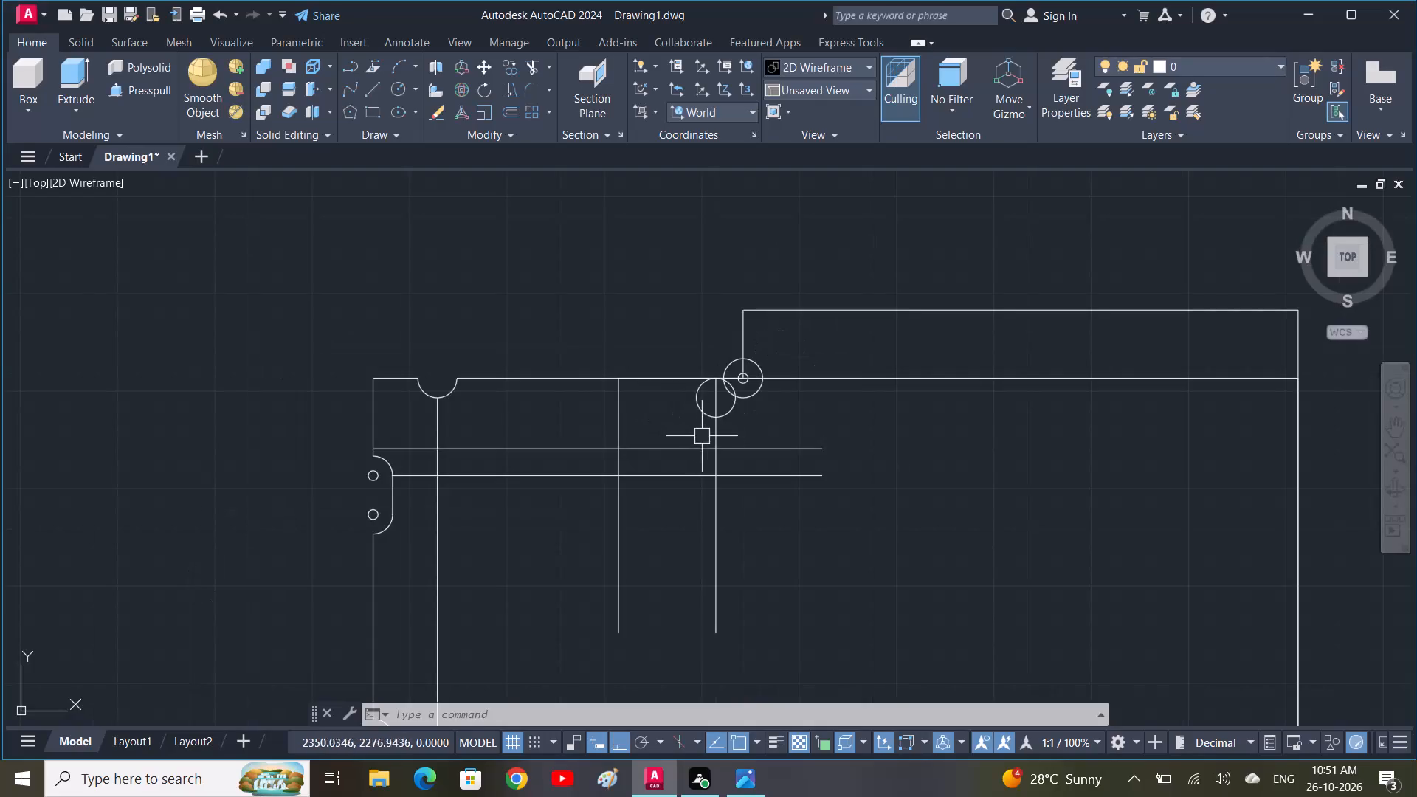
pyautogui.moveTo(713, 449); pyautogui.dragTo(730, 397, button='middle')
pyautogui.scroll(1, 743, 363)
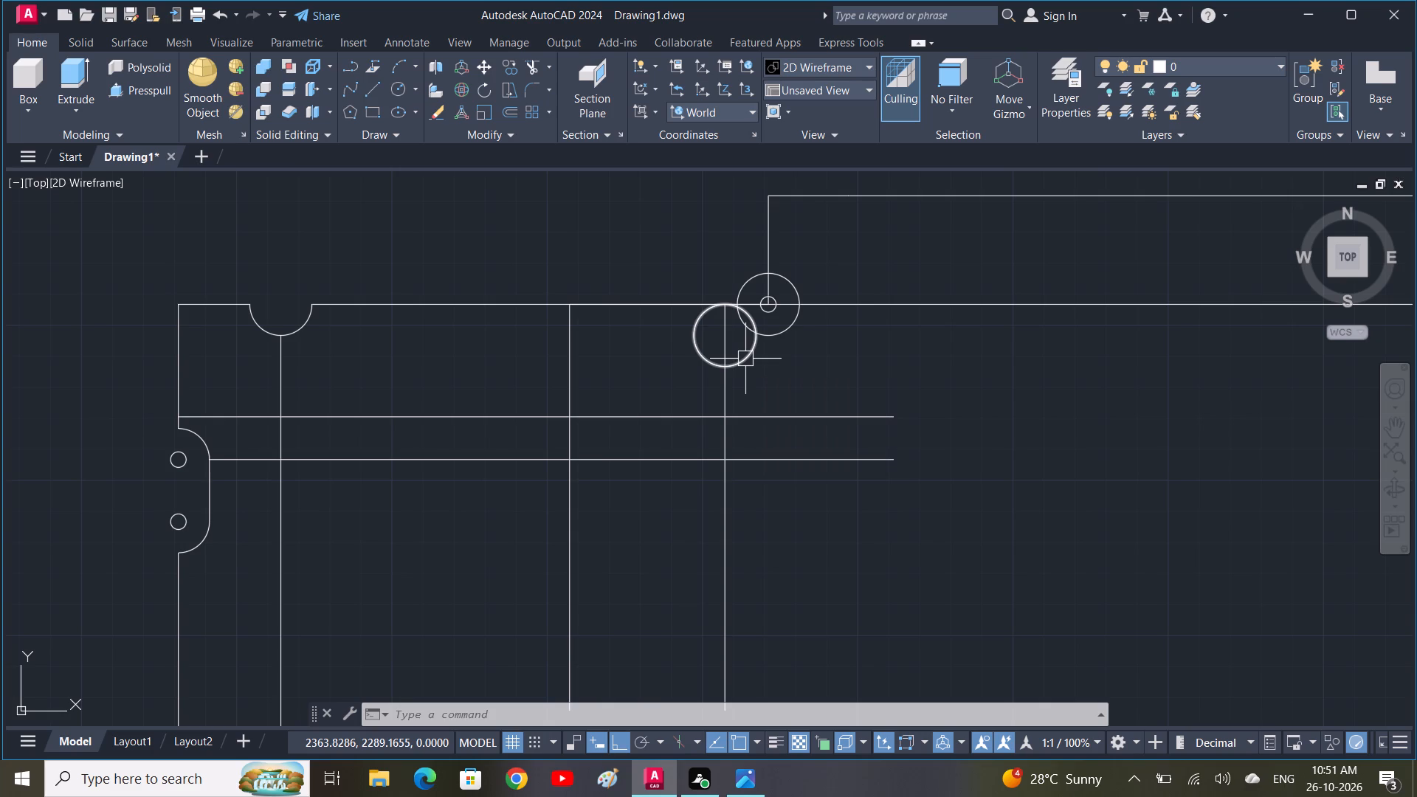
pyautogui.click(745, 773)
pyautogui.moveTo(689, 391); pyautogui.dragTo(717, 401, button='middle')
pyautogui.scroll(4, 696, 375)
pyautogui.moveTo(692, 373); pyautogui.dragTo(741, 370, button='middle')
pyautogui.scroll(1, 826, 419)
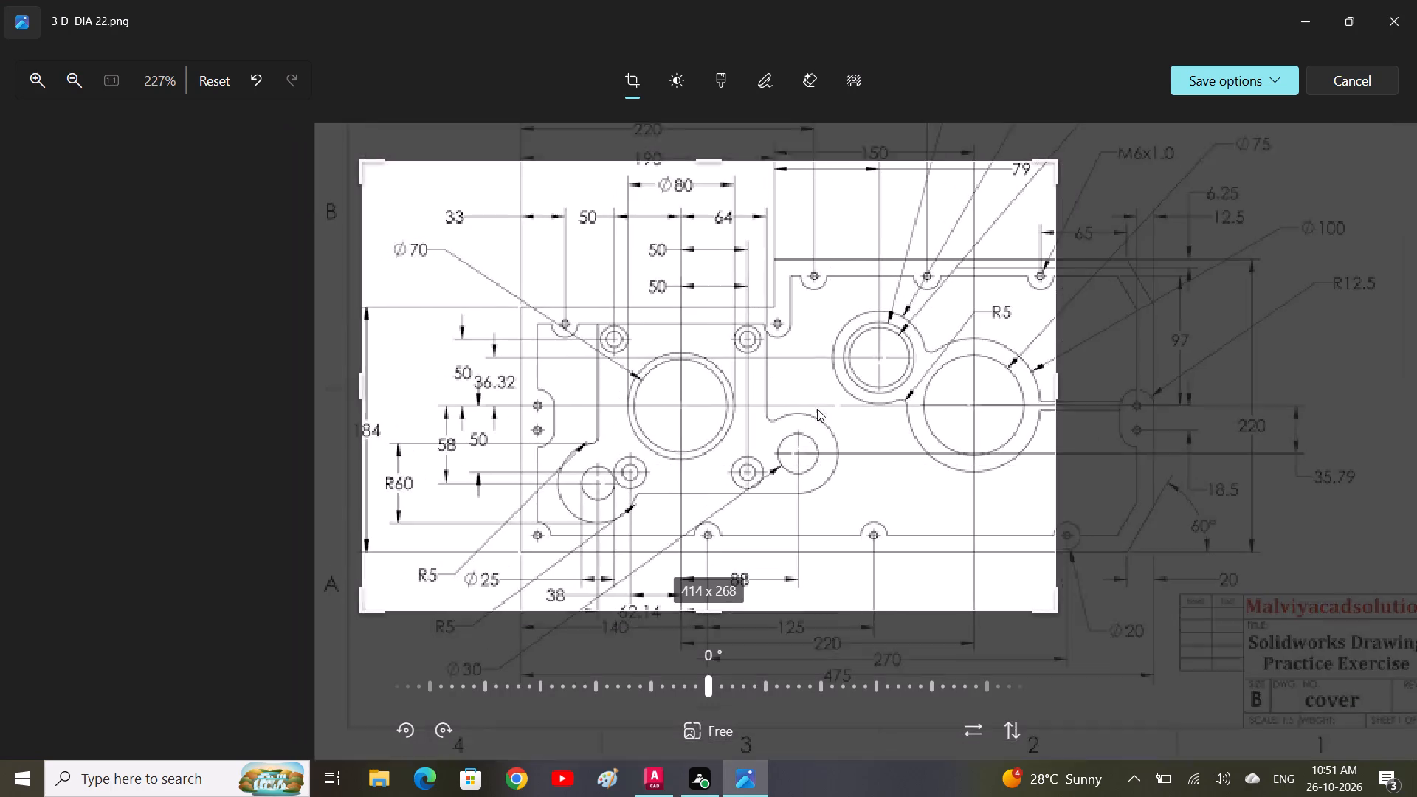
pyautogui.scroll(2, 817, 409)
pyautogui.moveTo(770, 385); pyautogui.dragTo(894, 355, button='middle')
pyautogui.scroll(2, 872, 360)
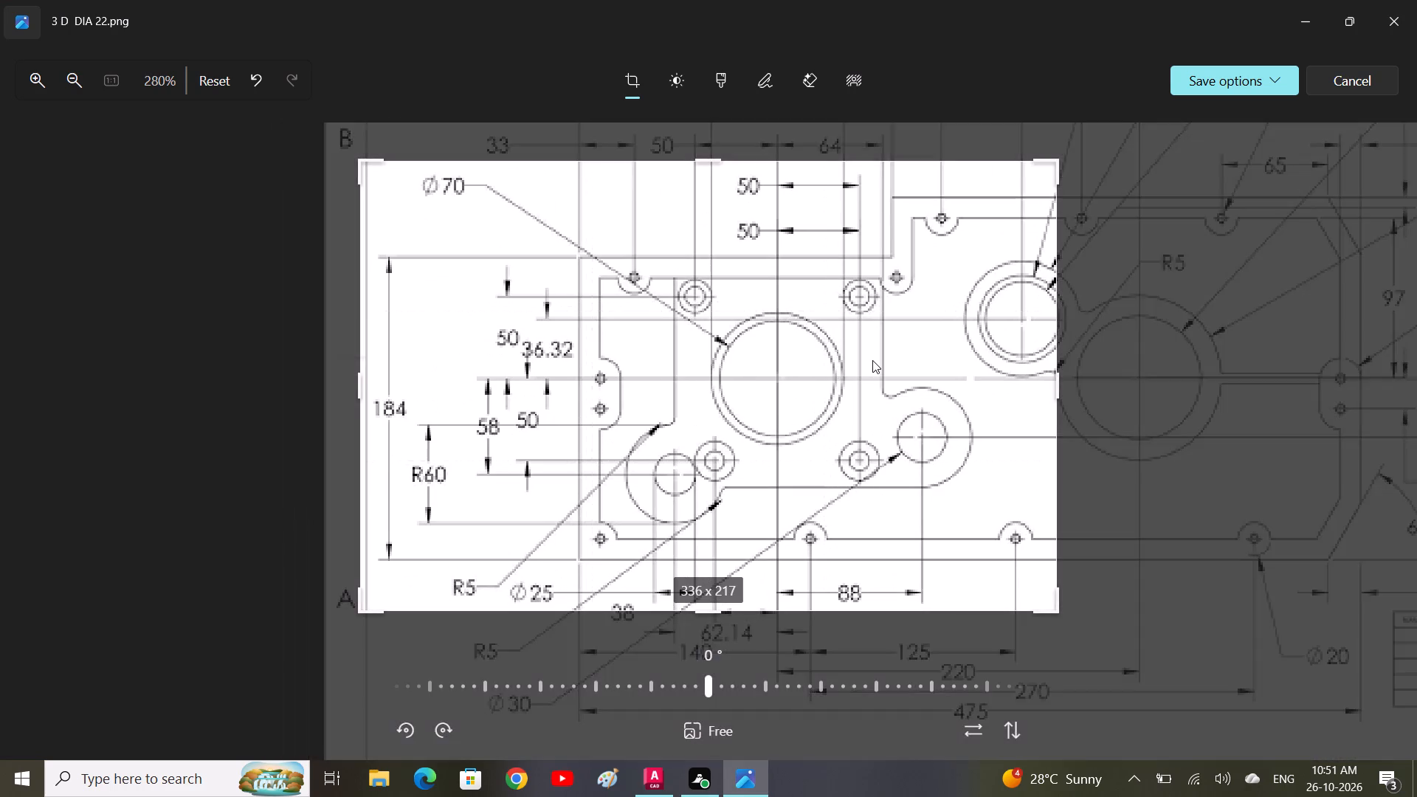
pyautogui.moveTo(872, 360); pyautogui.dragTo(848, 385, button='middle')
pyautogui.scroll(-1, 847, 386)
pyautogui.moveTo(839, 429); pyautogui.dragTo(796, 398, button='middle')
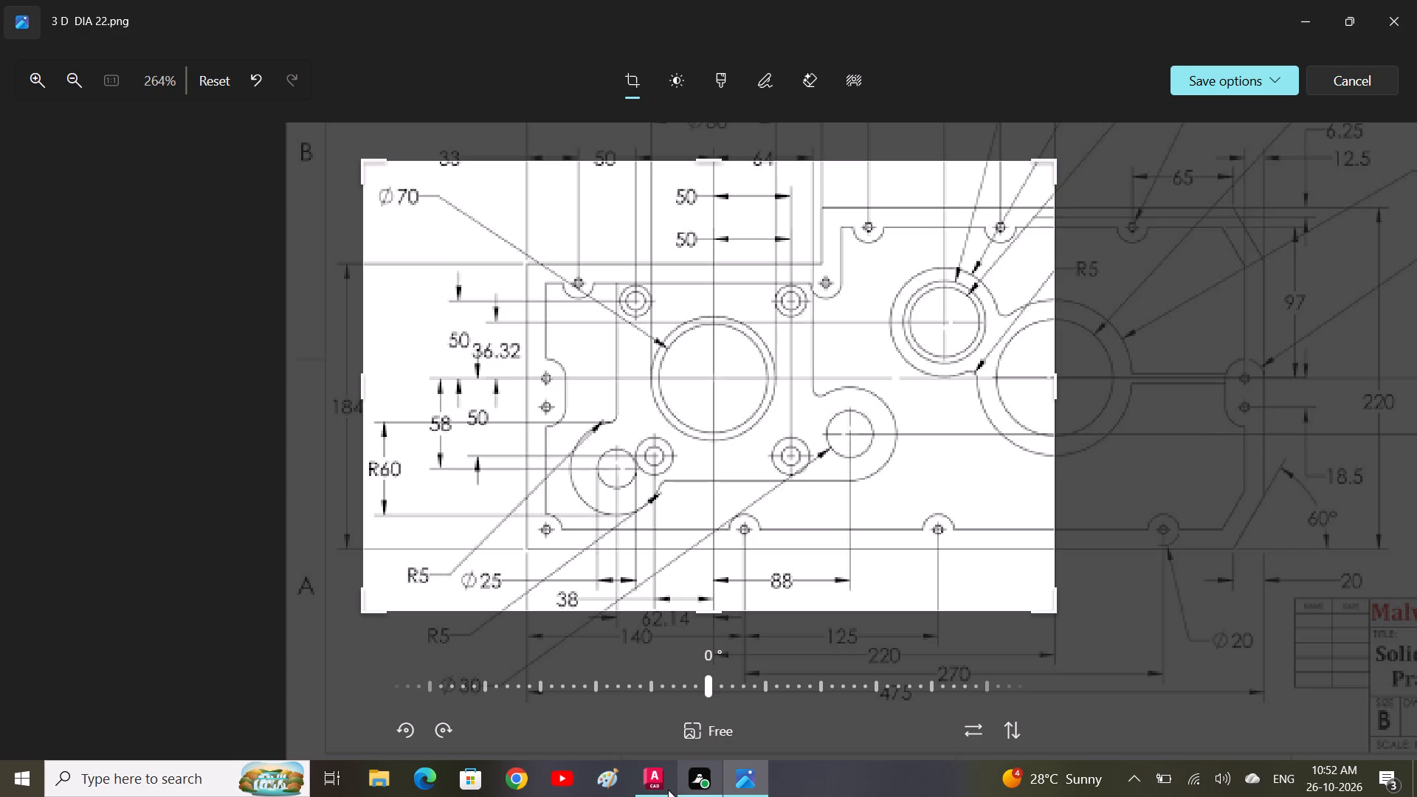
# Return to AutoCAD and draw a circle of radius 40 where the first long vertical guide crosses the lower horizontal guide line.
pyautogui.click(647, 794)
pyautogui.scroll(-1, 622, 435)
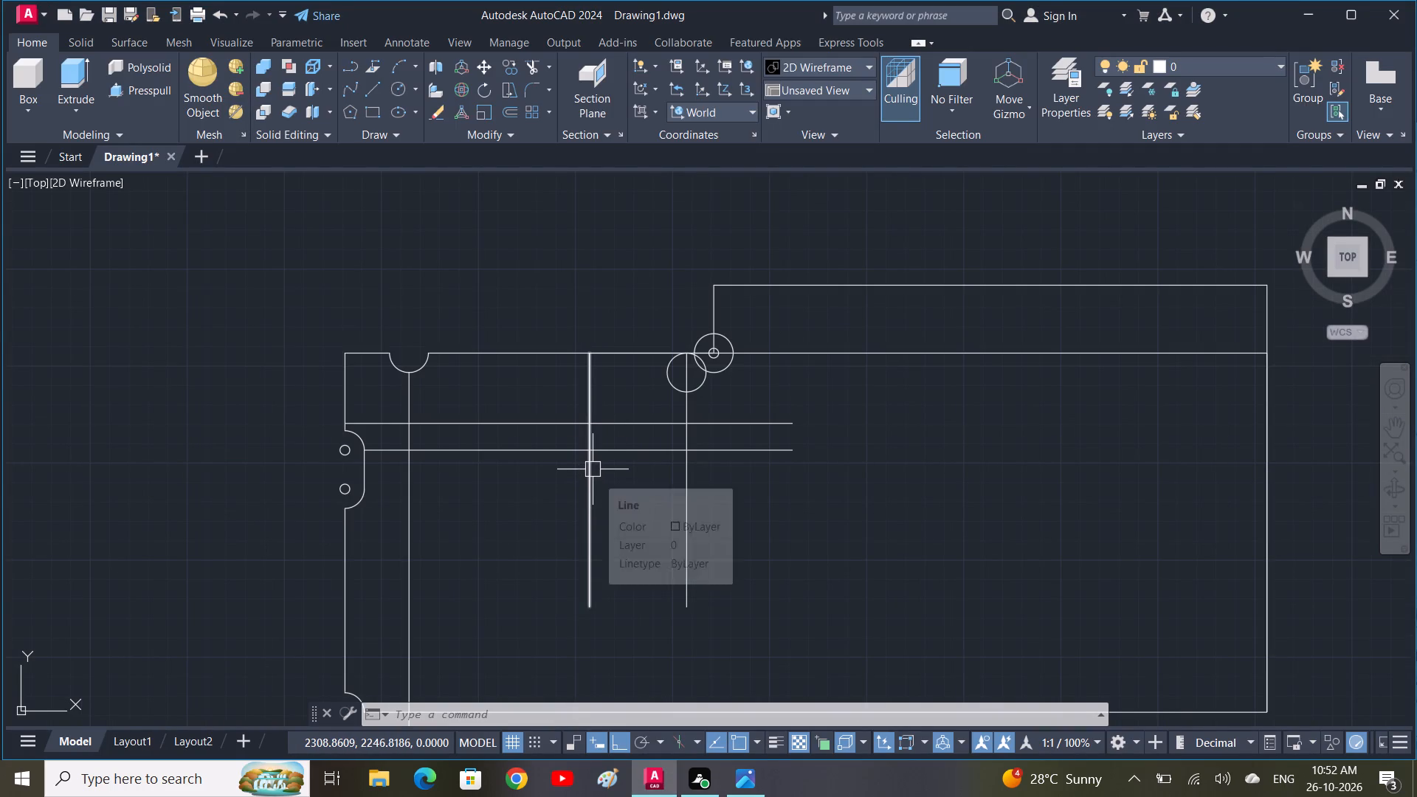
pyautogui.write('C')
pyautogui.press('space')
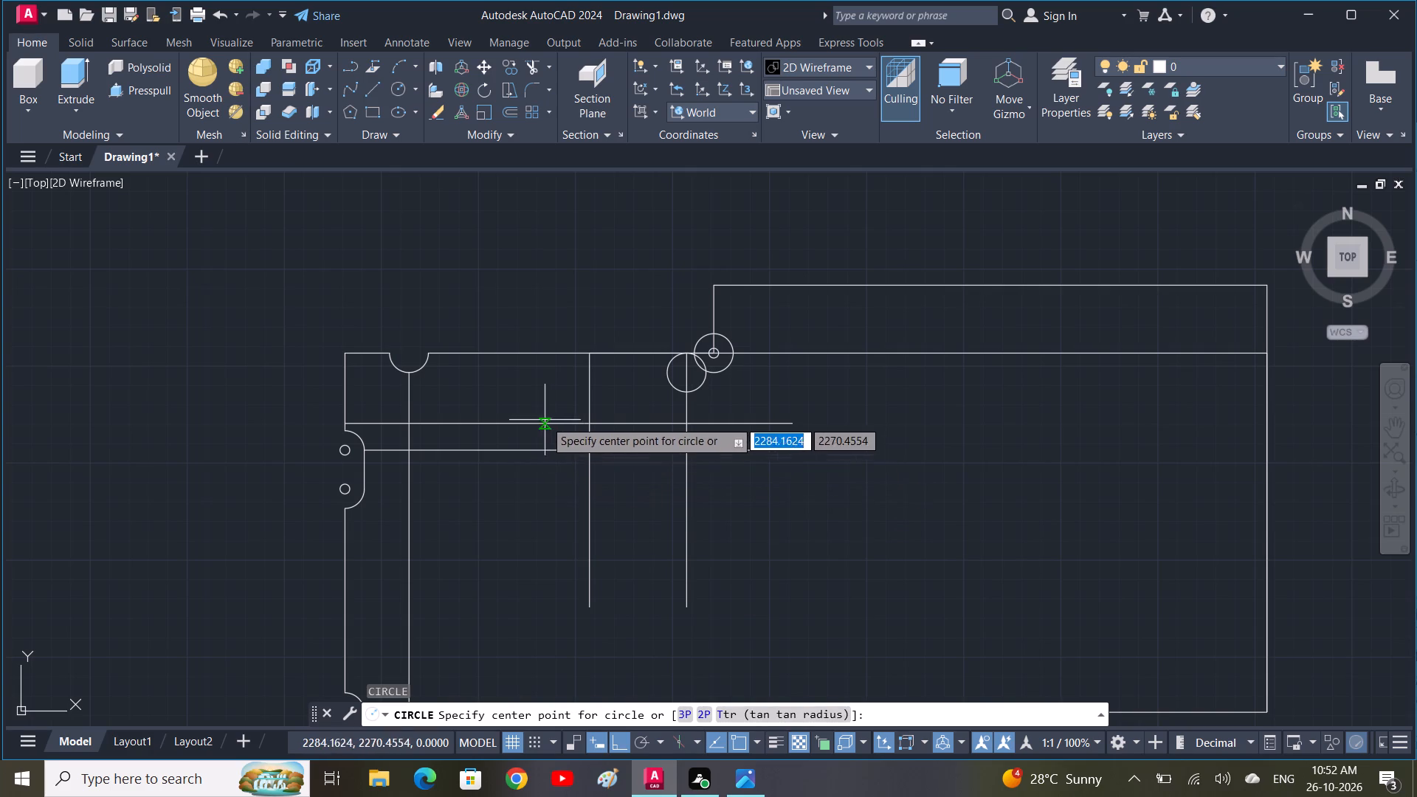
pyautogui.click(591, 454)
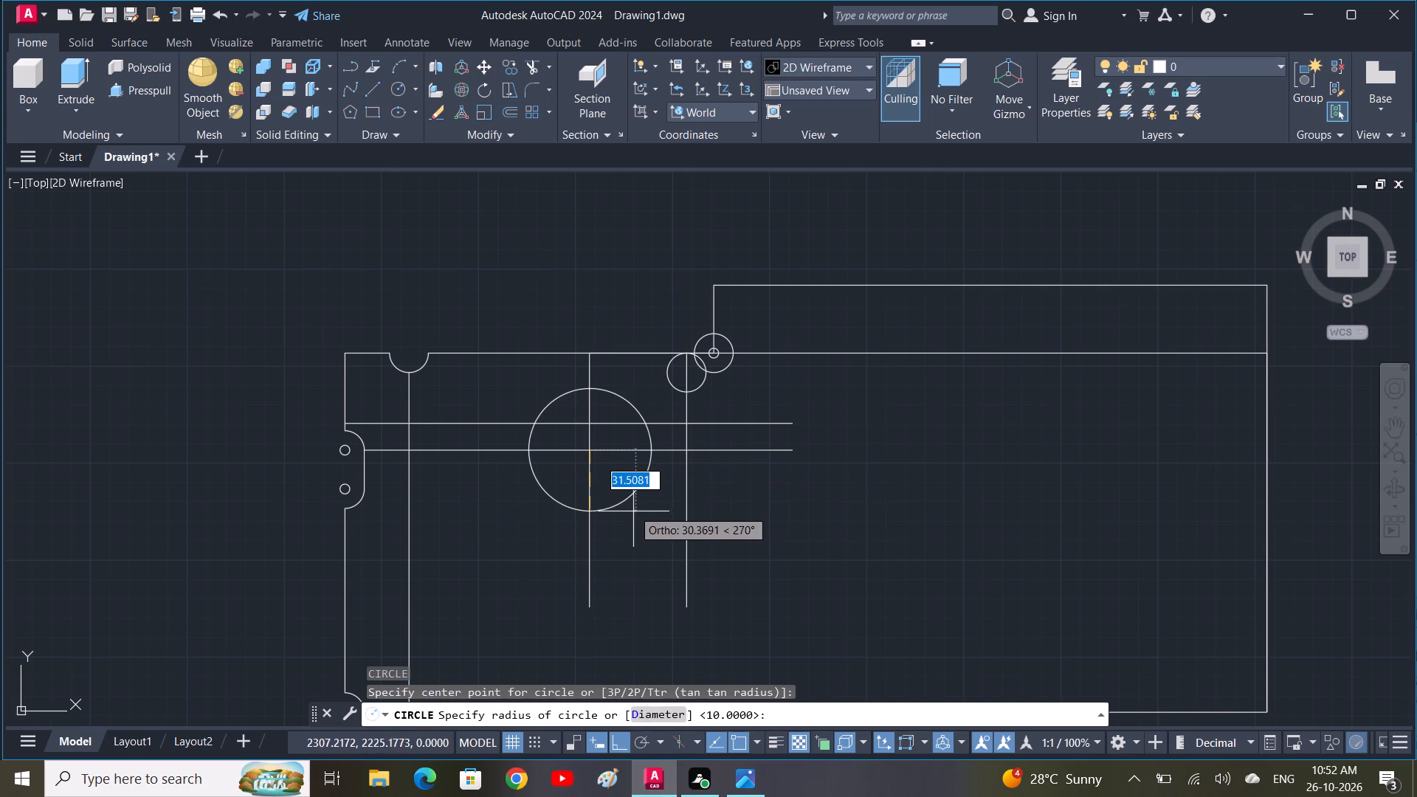
pyautogui.write('40')
pyautogui.press('space')
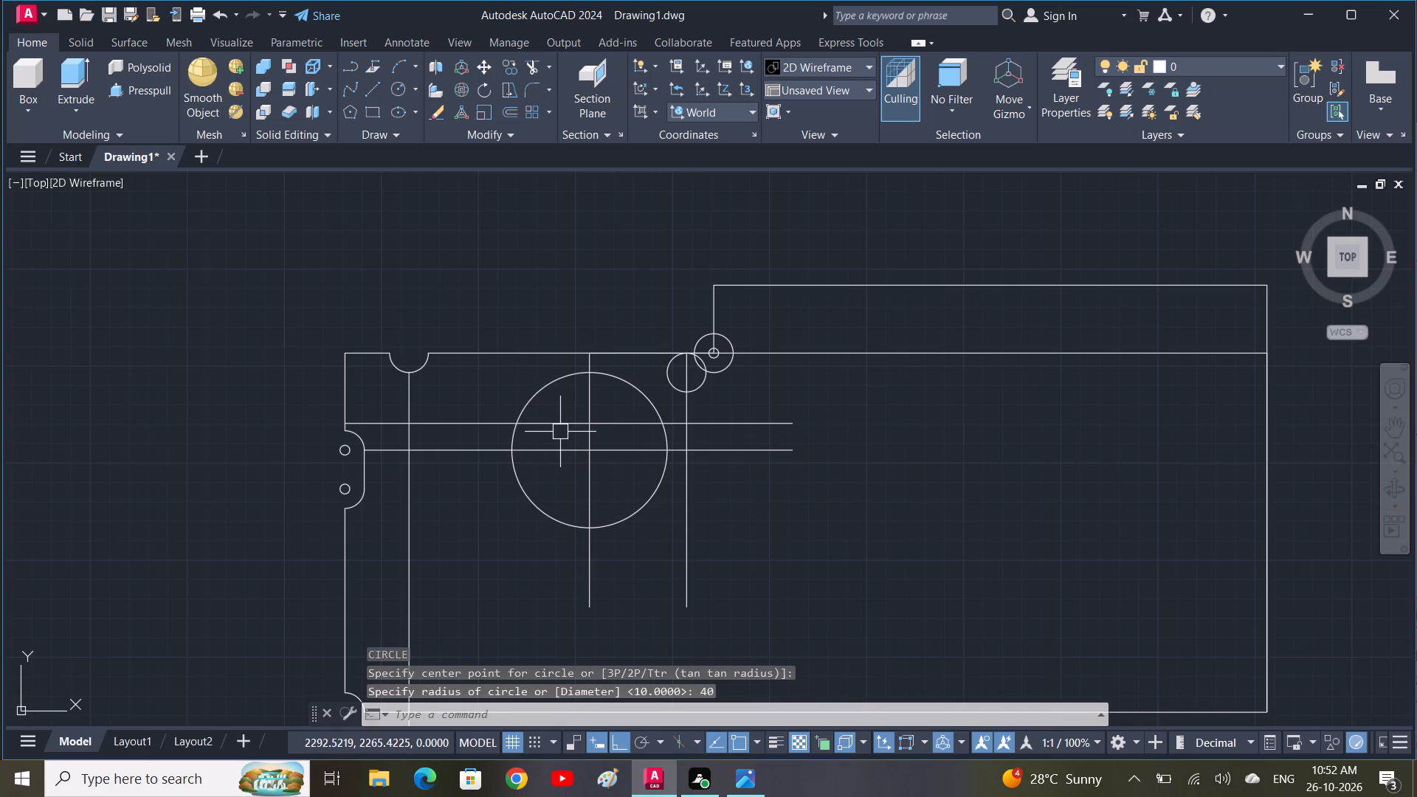
# Draw a concentric circle of radius 35 at the centre of the radius 40 circle.
pyautogui.press('c')
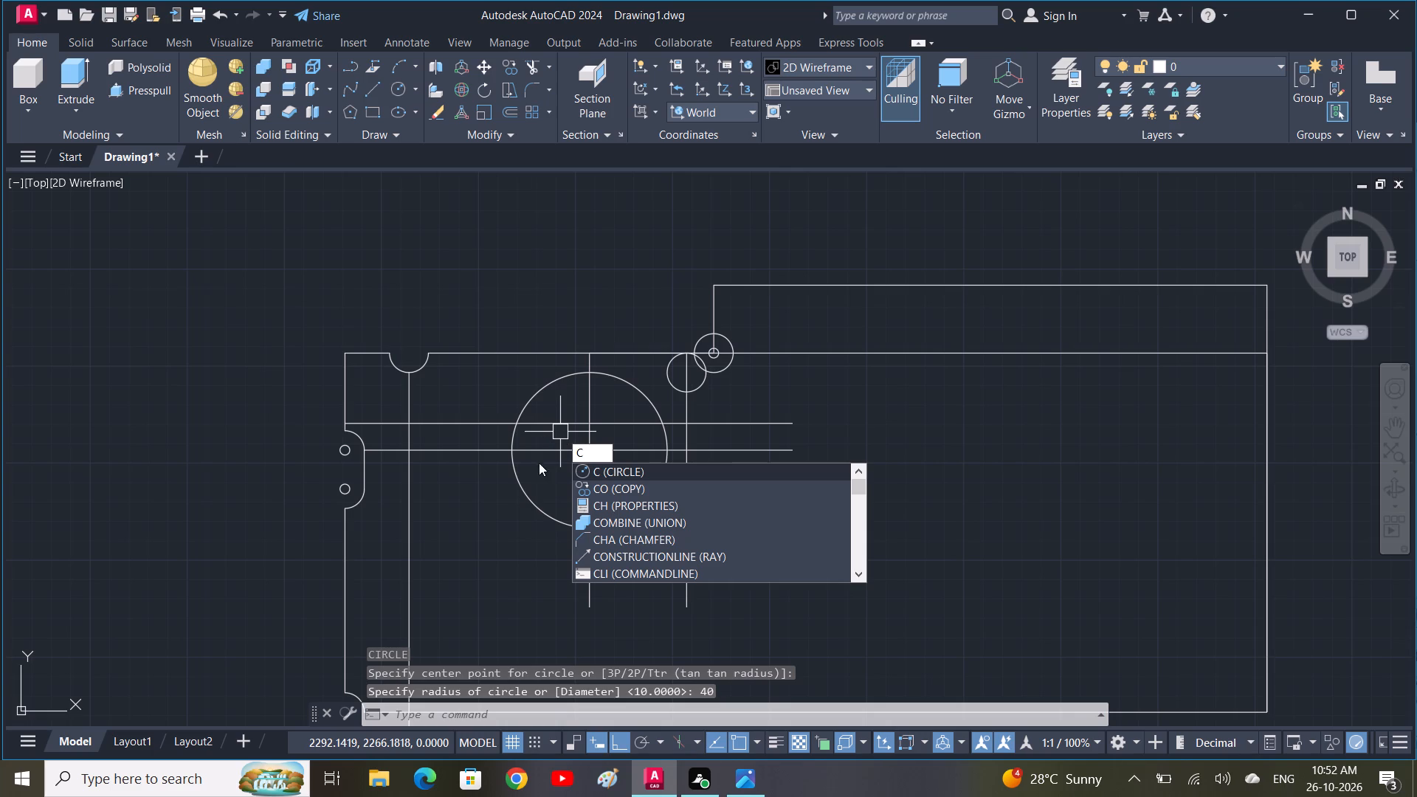
pyautogui.press('space')
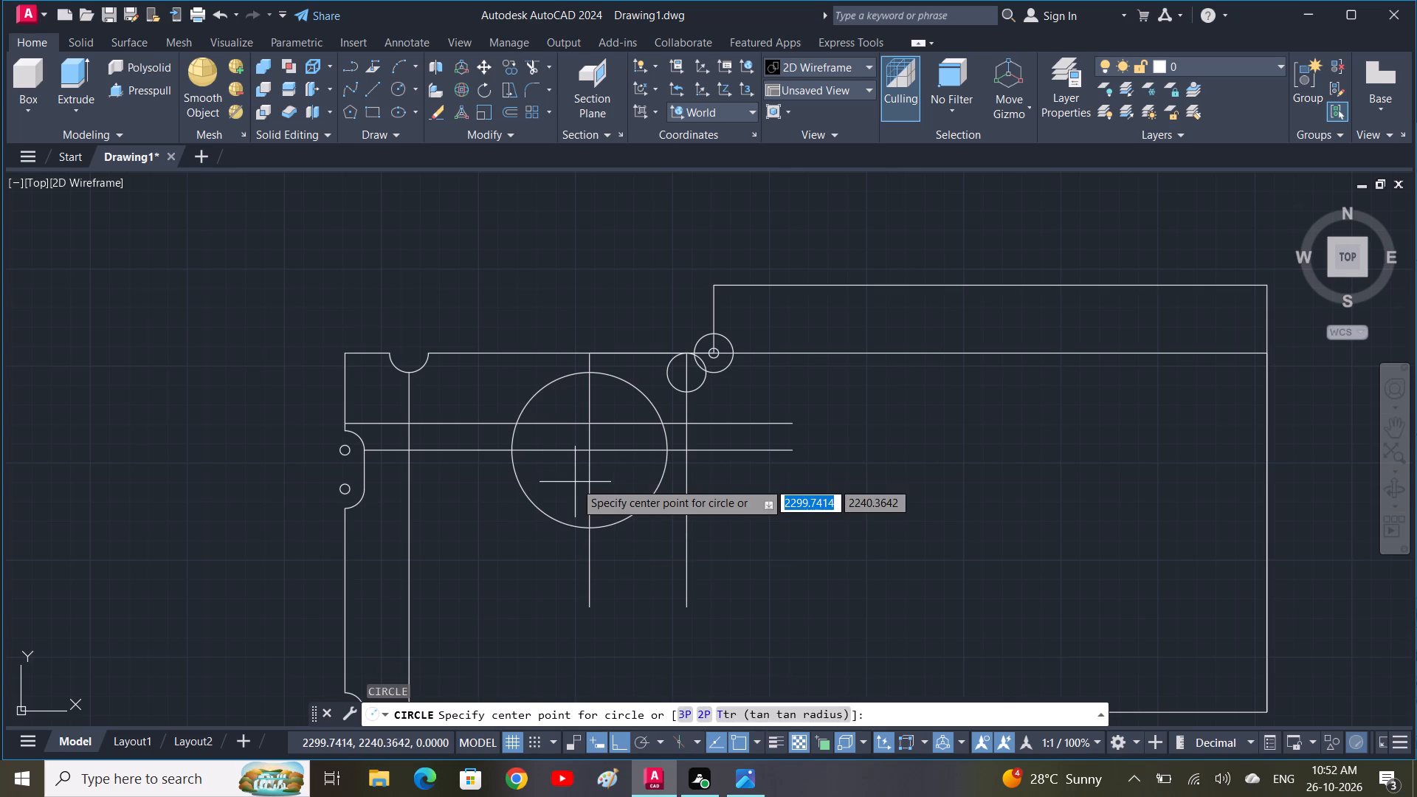
pyautogui.click(593, 445)
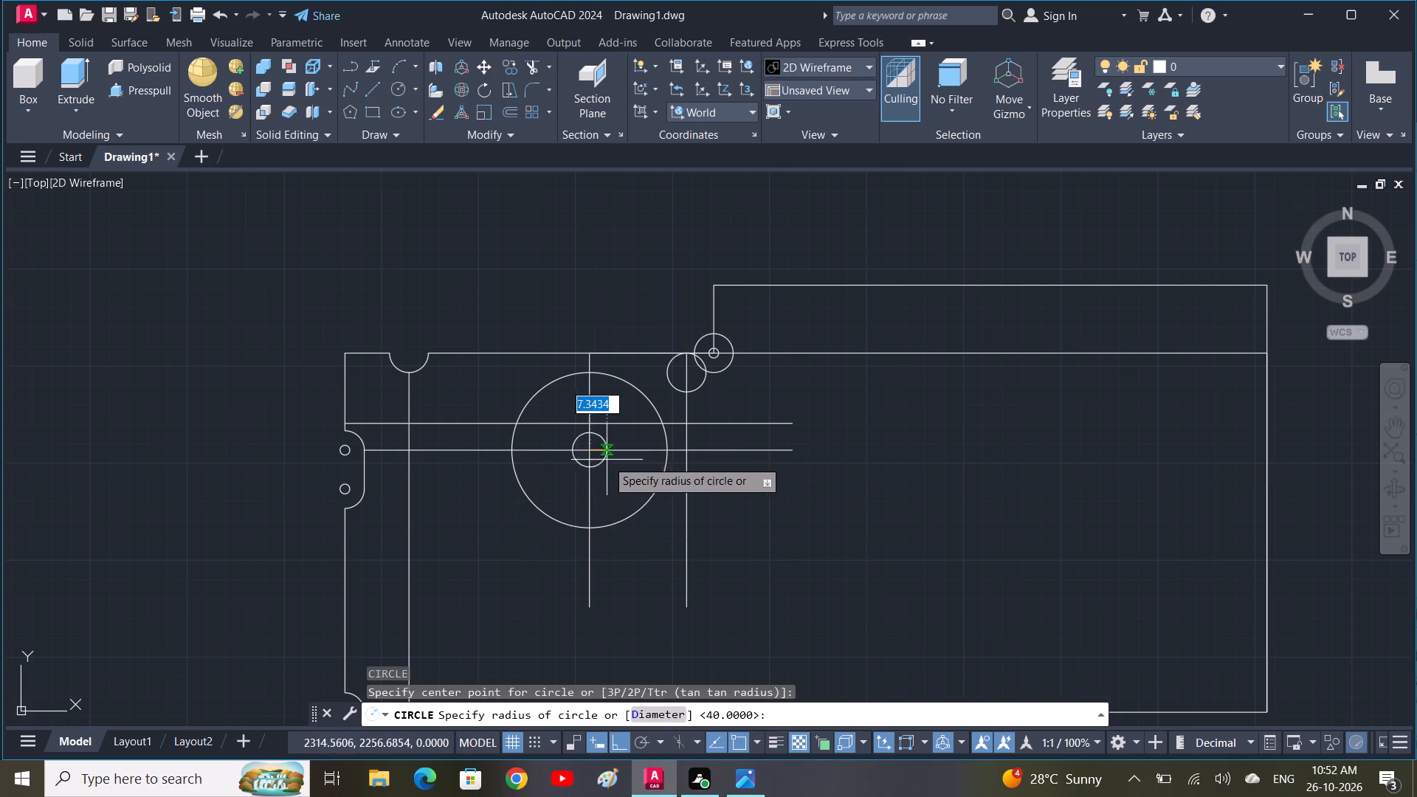
pyautogui.write('35')
pyautogui.press('space')
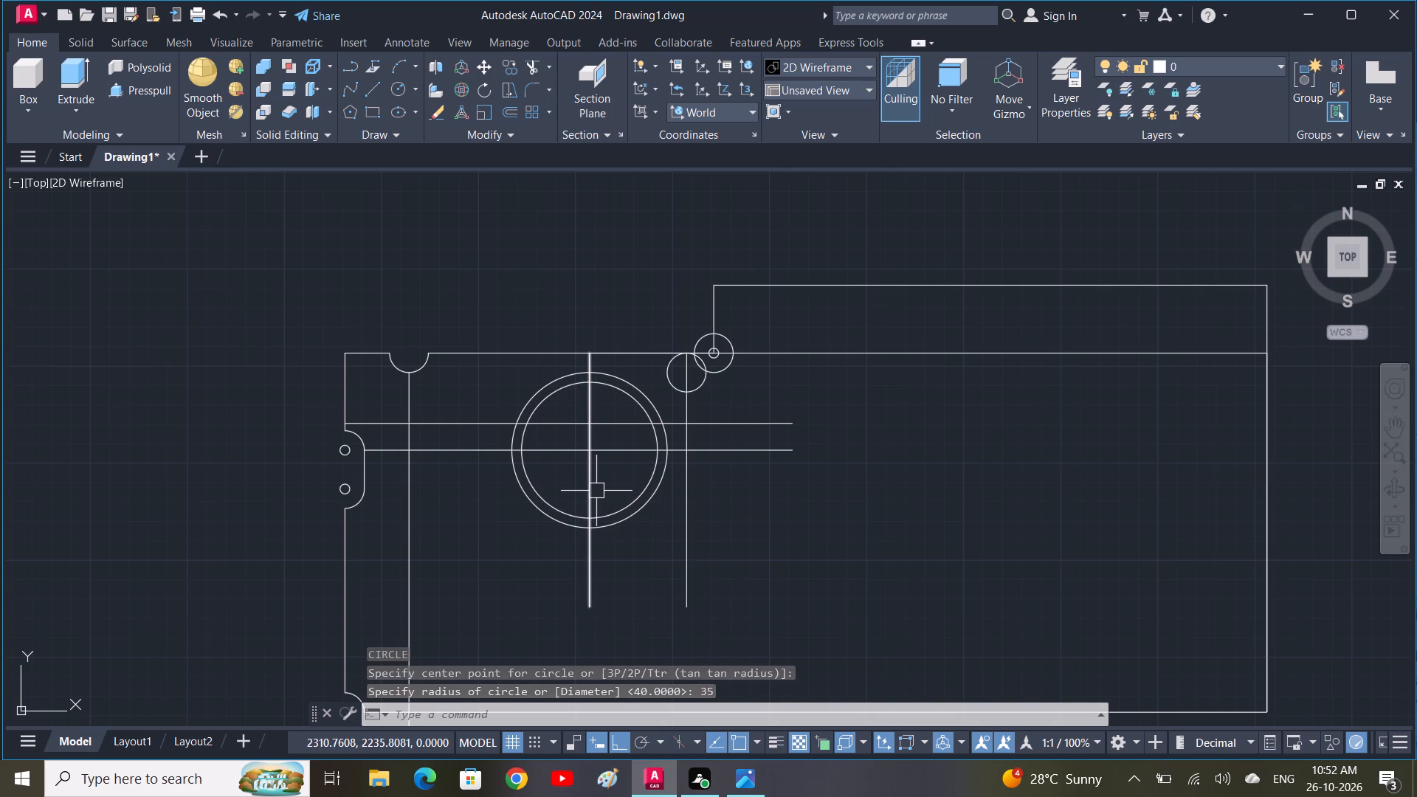
# Switch to the reference image and examine the overall layout and hole-position dimensions along the cover's upper edge.
pyautogui.scroll(-1, 651, 563)
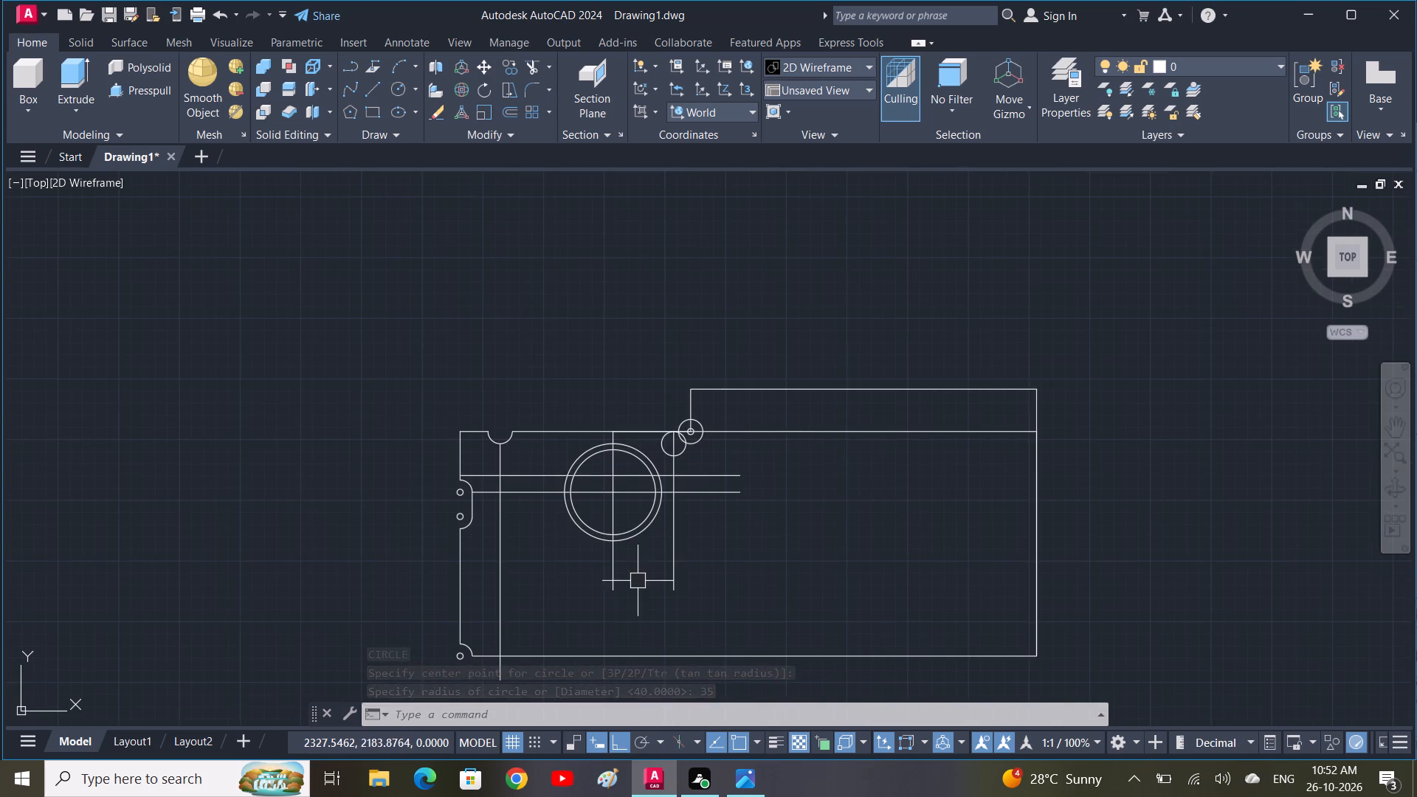
pyautogui.moveTo(638, 581); pyautogui.dragTo(686, 503, button='middle')
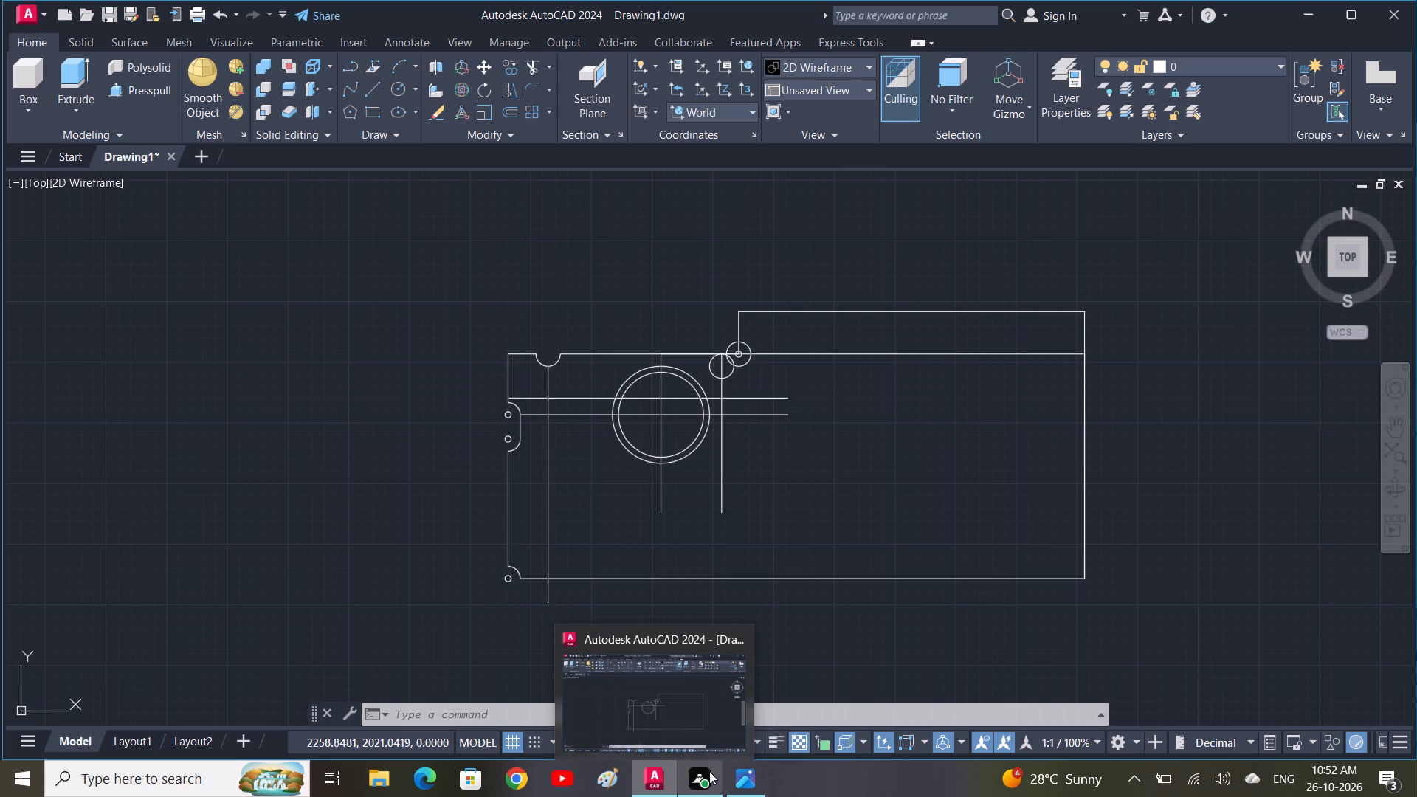
pyautogui.click(742, 782)
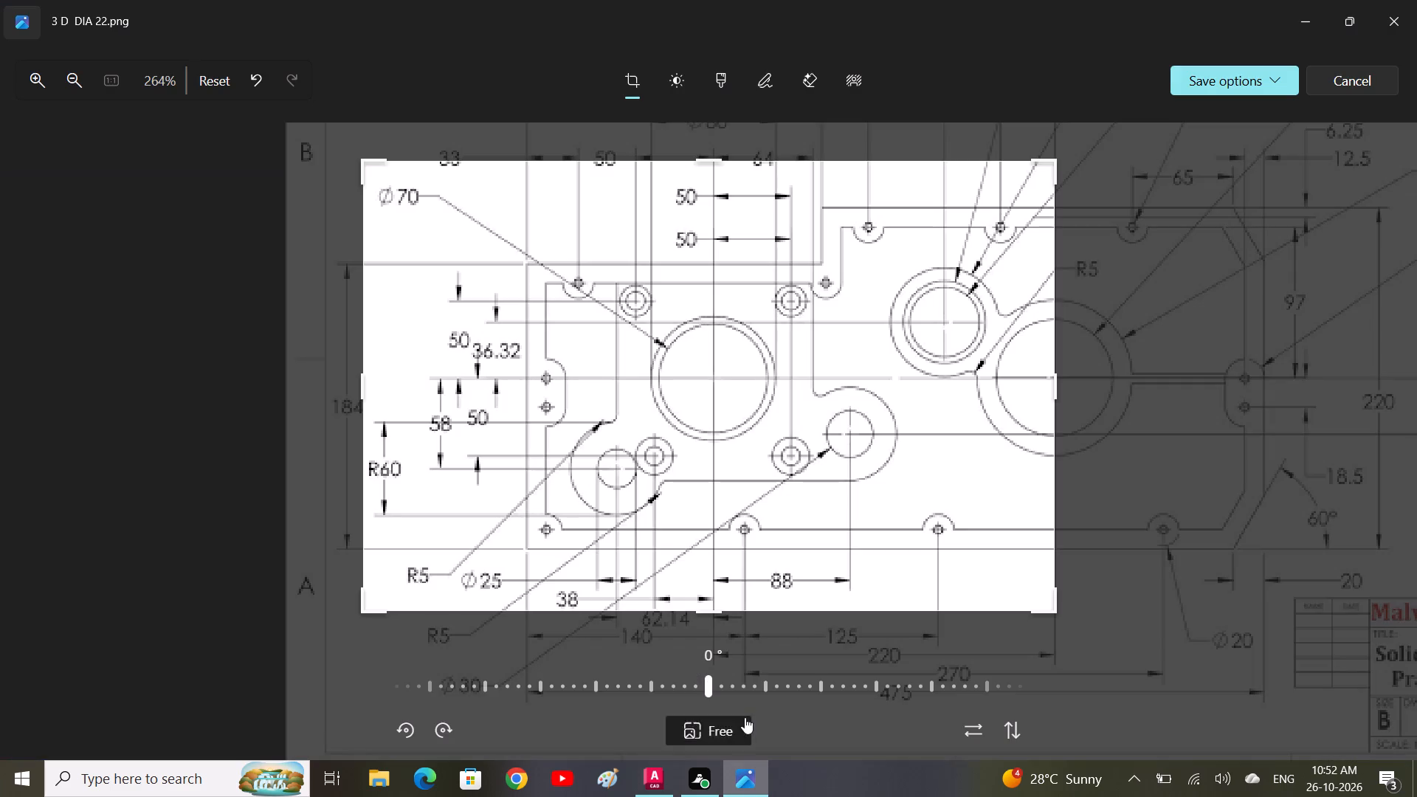
pyautogui.scroll(-2, 710, 401)
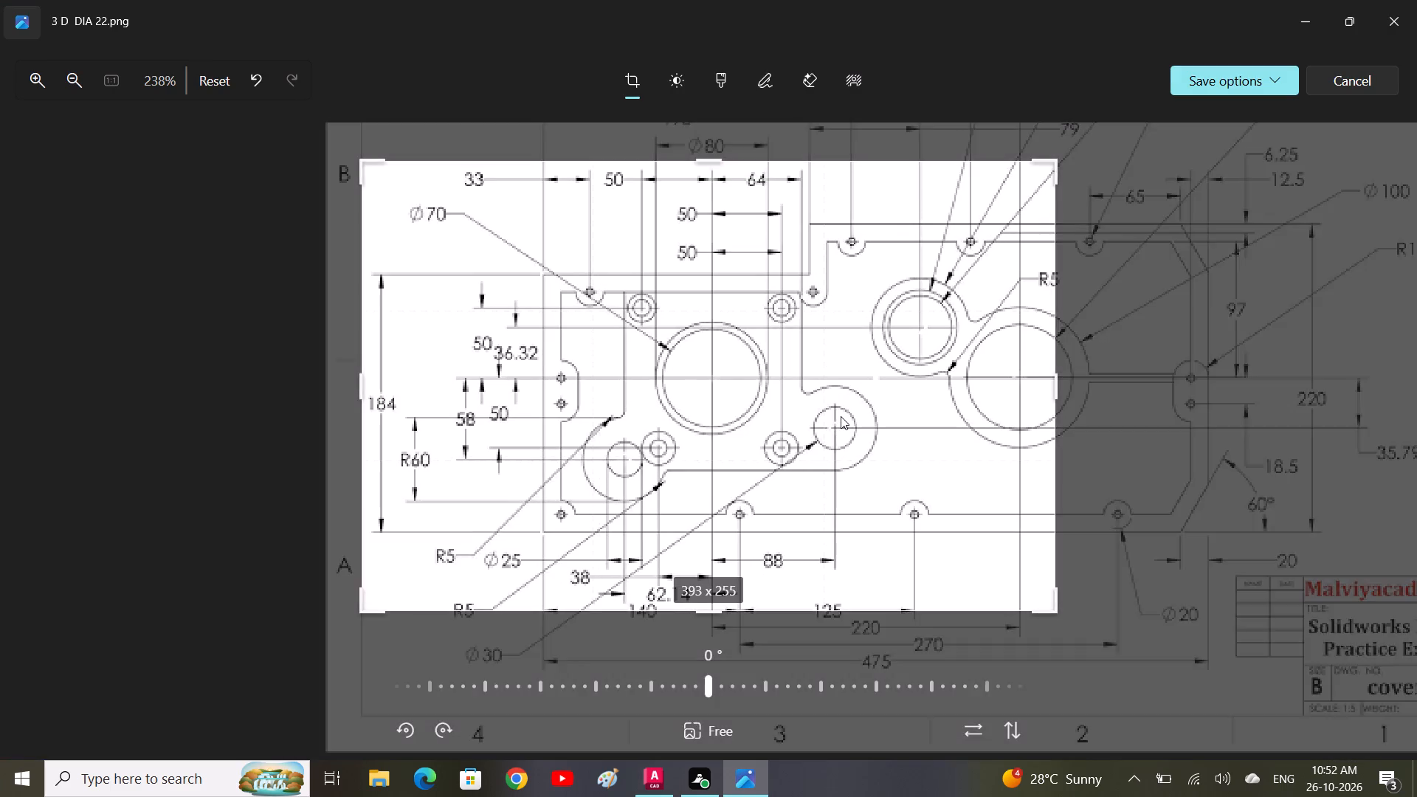
pyautogui.moveTo(841, 418); pyautogui.dragTo(750, 390, button='middle')
pyautogui.scroll(-2, 724, 381)
pyautogui.moveTo(830, 377); pyautogui.dragTo(714, 460, button='middle')
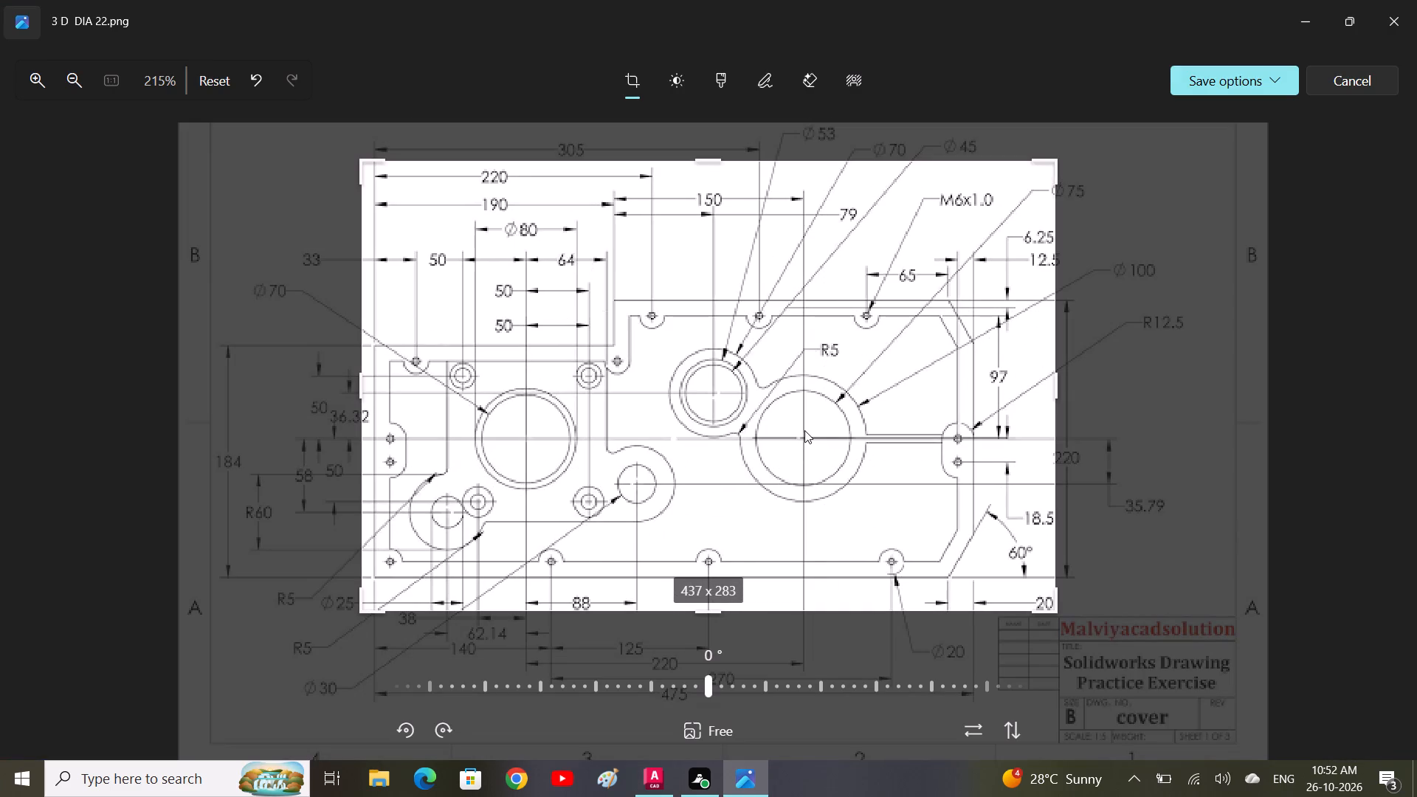
pyautogui.scroll(-1, 805, 436)
pyautogui.moveTo(804, 458); pyautogui.dragTo(816, 455, button='middle')
pyautogui.moveTo(832, 439); pyautogui.dragTo(869, 435, button='middle')
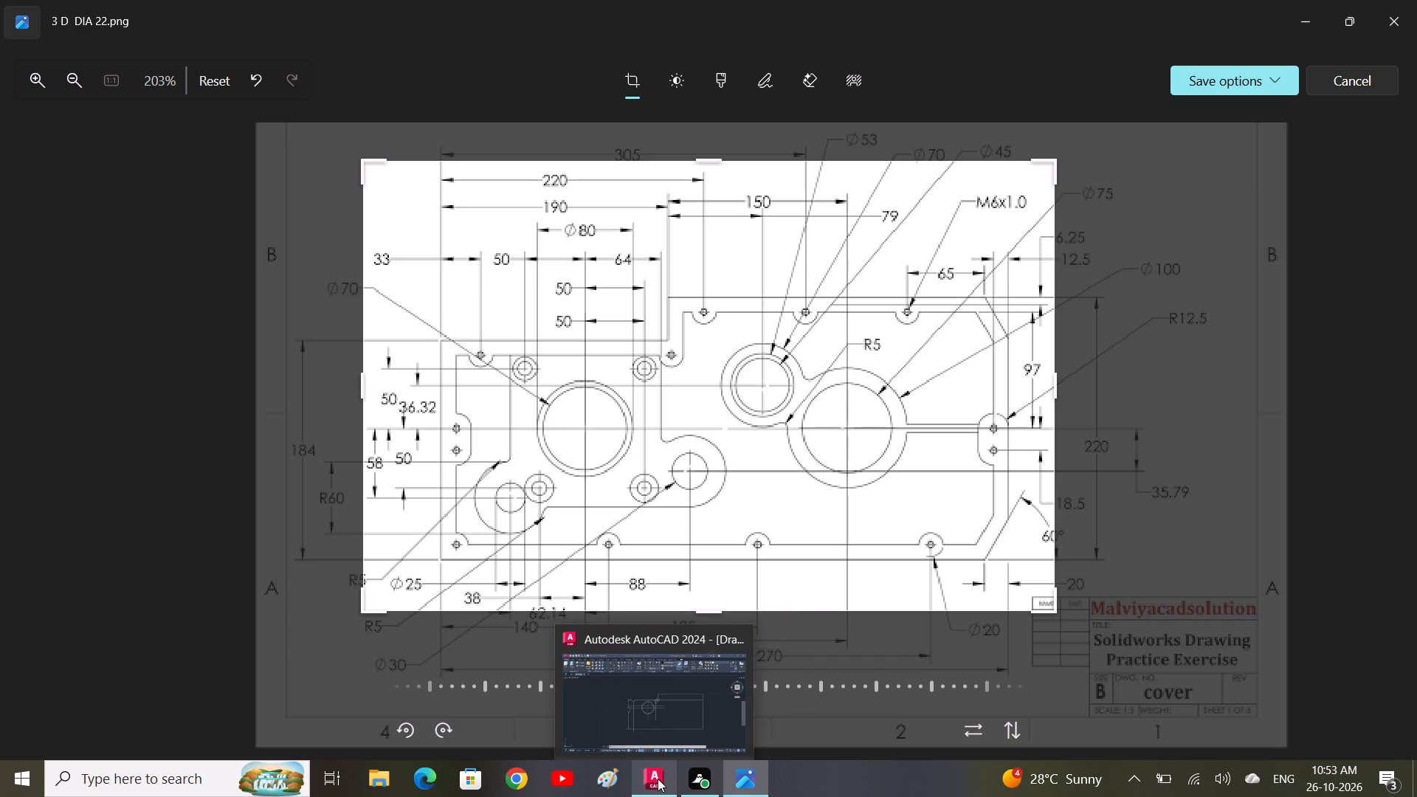
# Return to AutoCAD and draw a 120-long horizontal line from the plate's upper-left corner along its top edge.
pyautogui.click(658, 779)
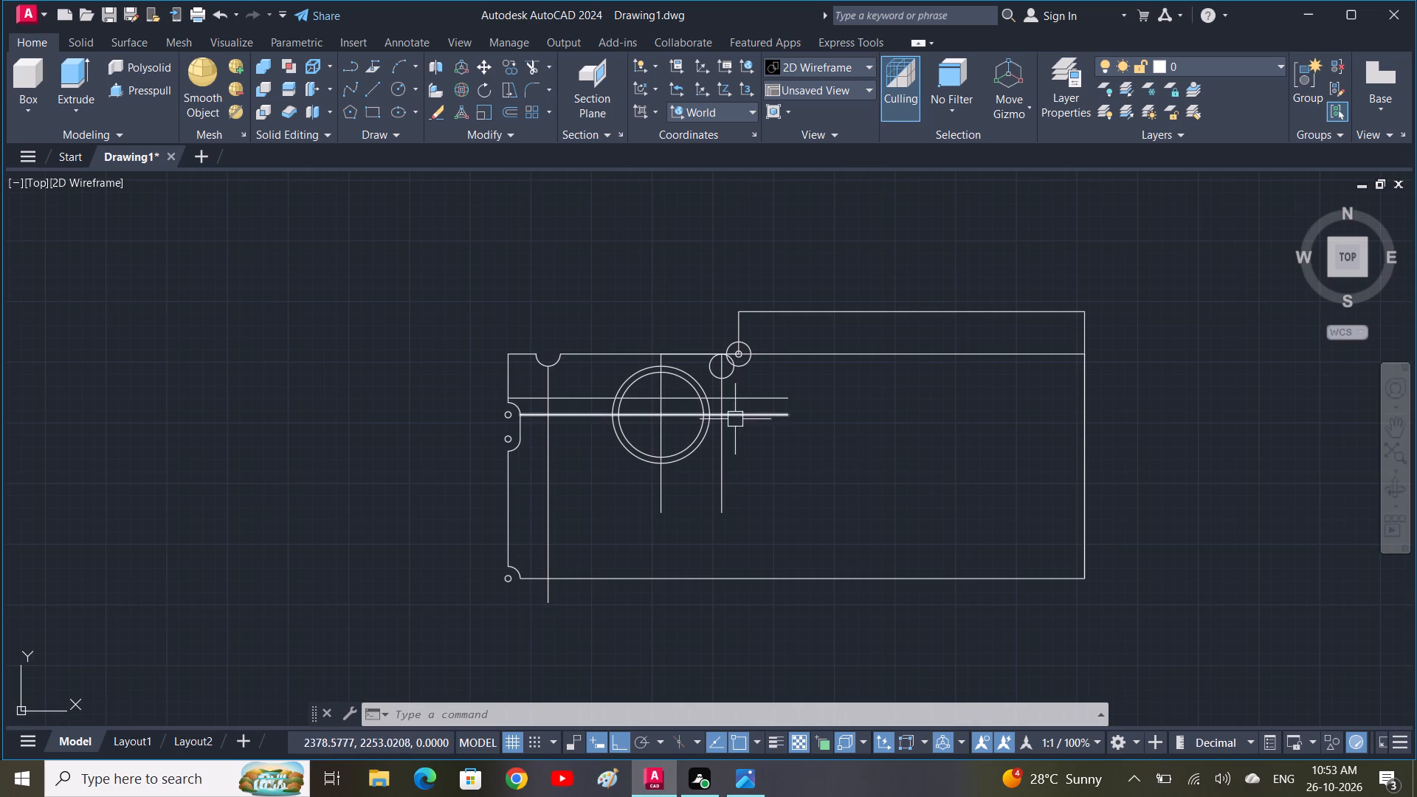
pyautogui.write('L')
pyautogui.press('space')
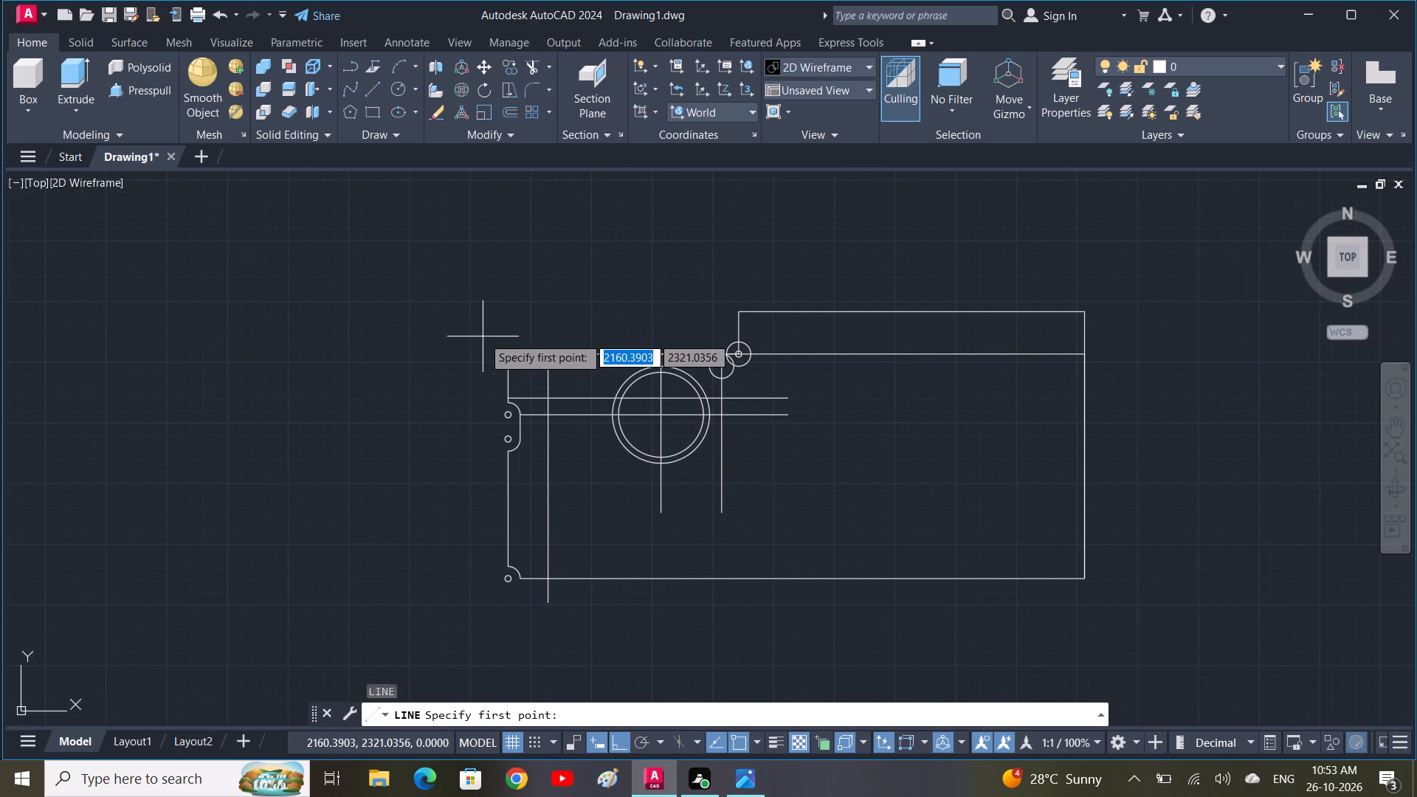
pyautogui.moveTo(511, 350); pyautogui.dragTo(518, 351)
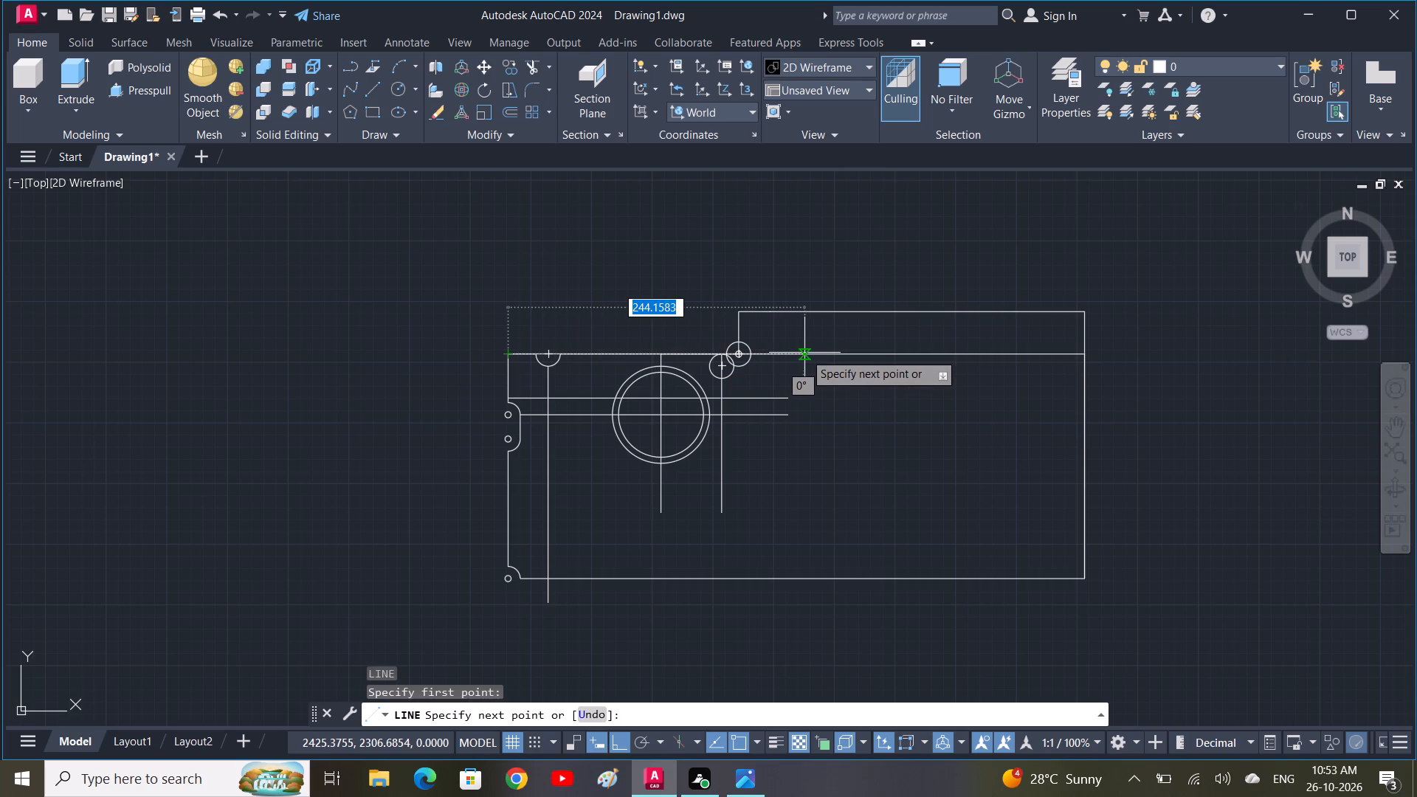
pyautogui.write('120')
pyautogui.press('Return')
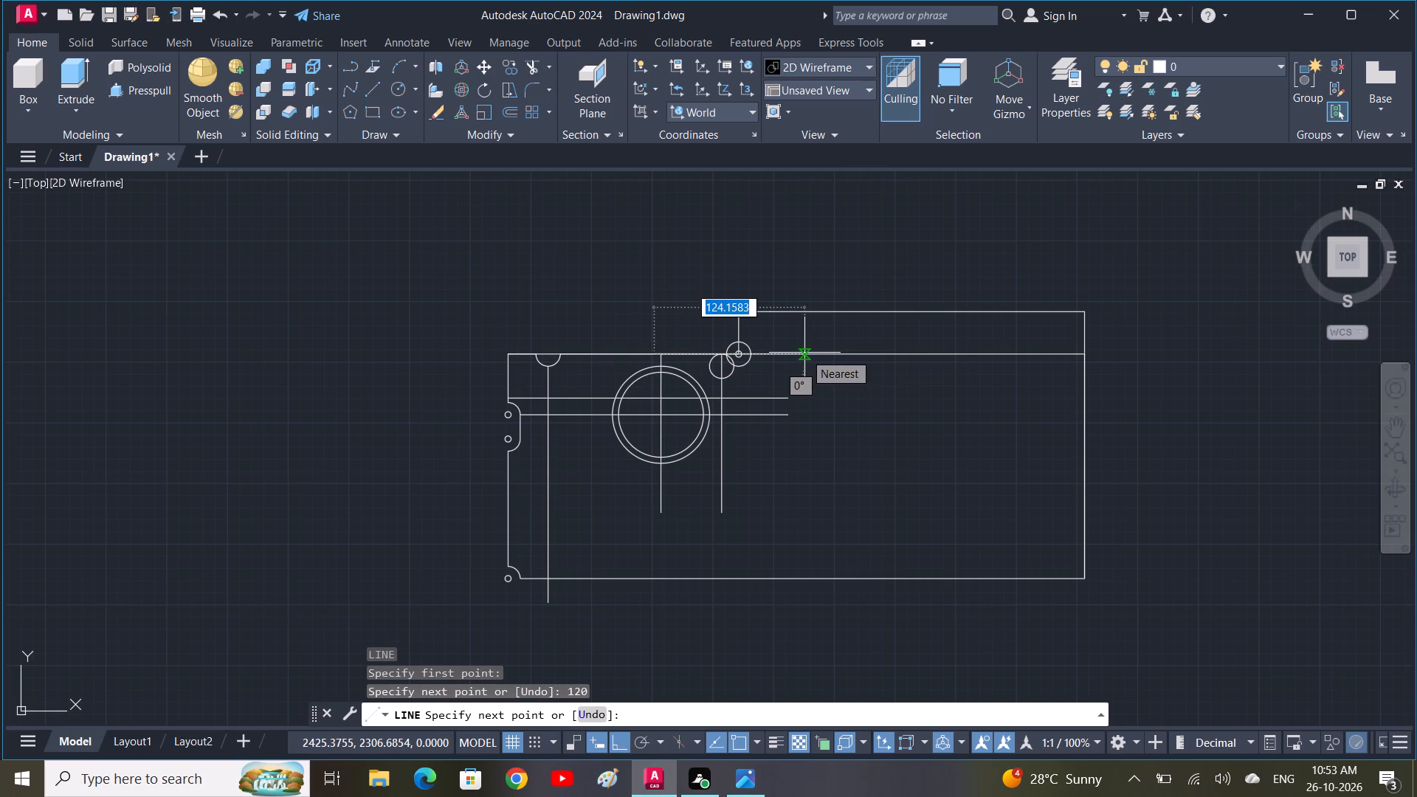
pyautogui.press('space')
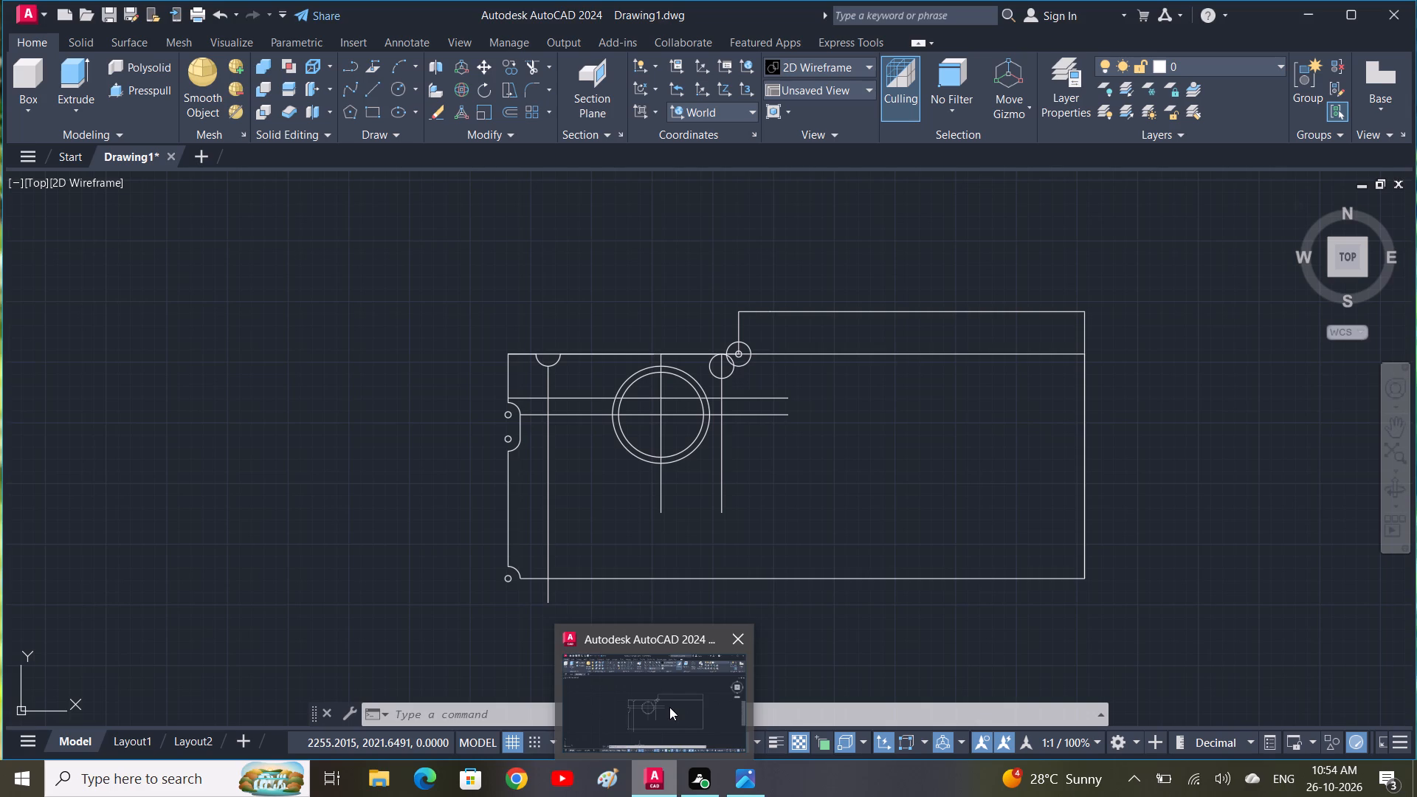
# Stretch the right end of the new top-edge line 220 further along the edge.
pyautogui.click(669, 707)
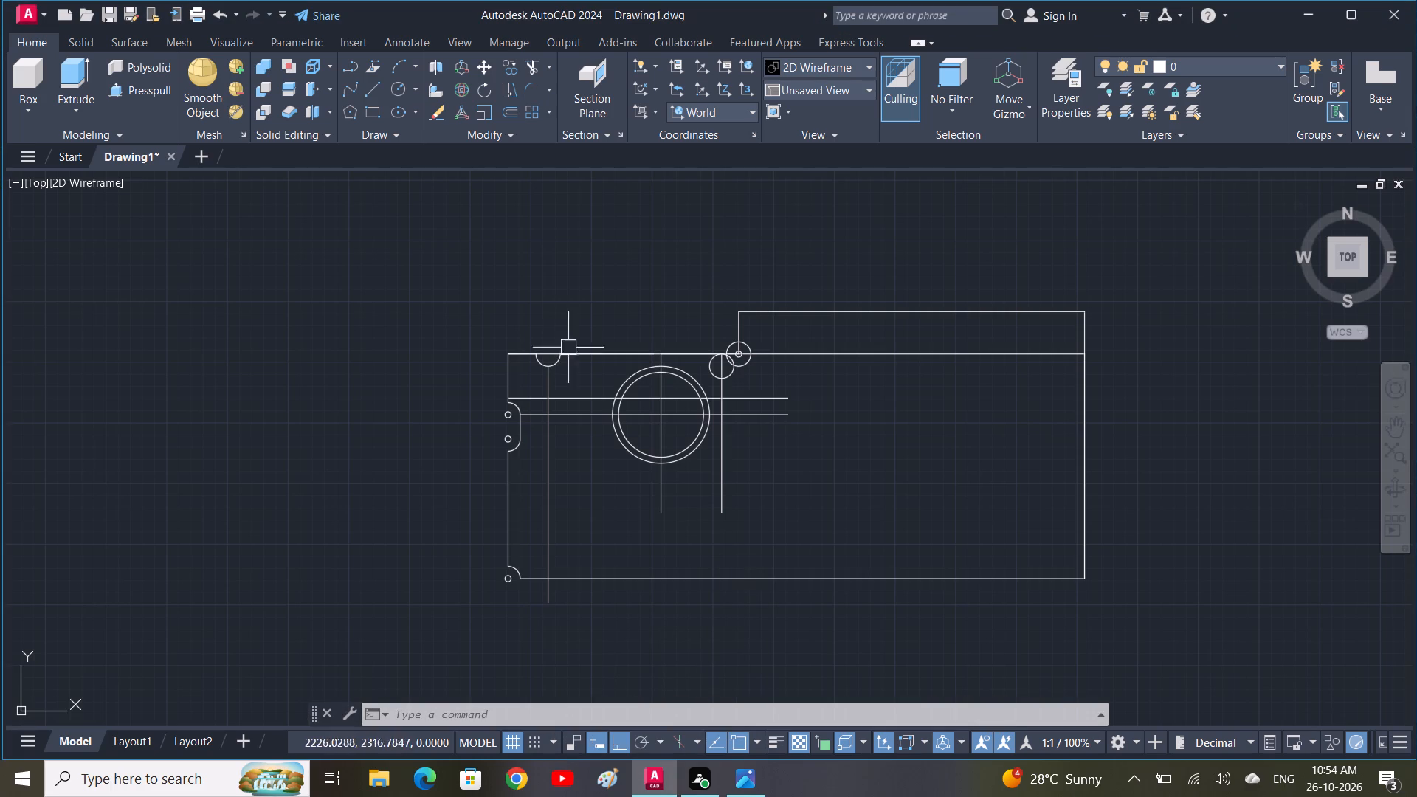
pyautogui.click(595, 357)
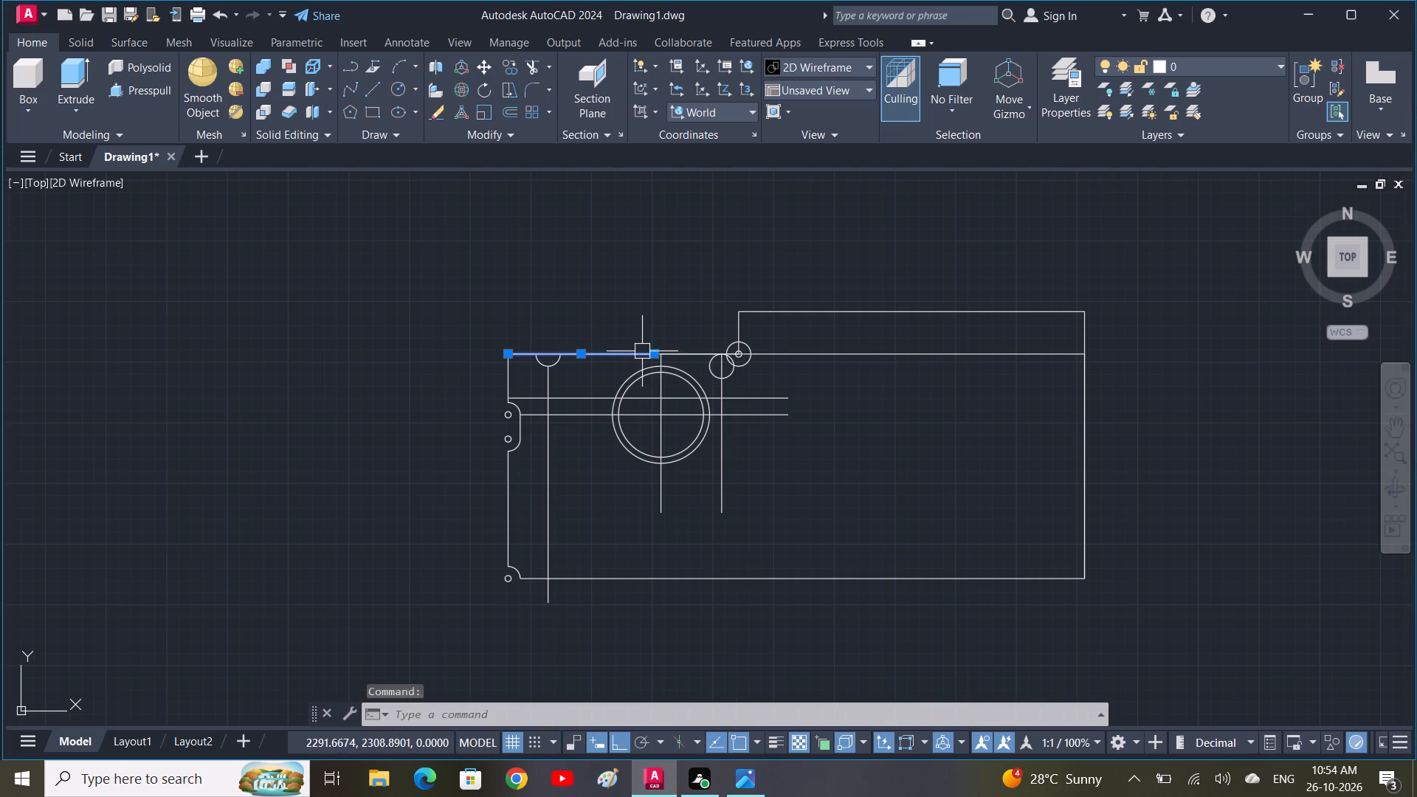
pyautogui.click(658, 357)
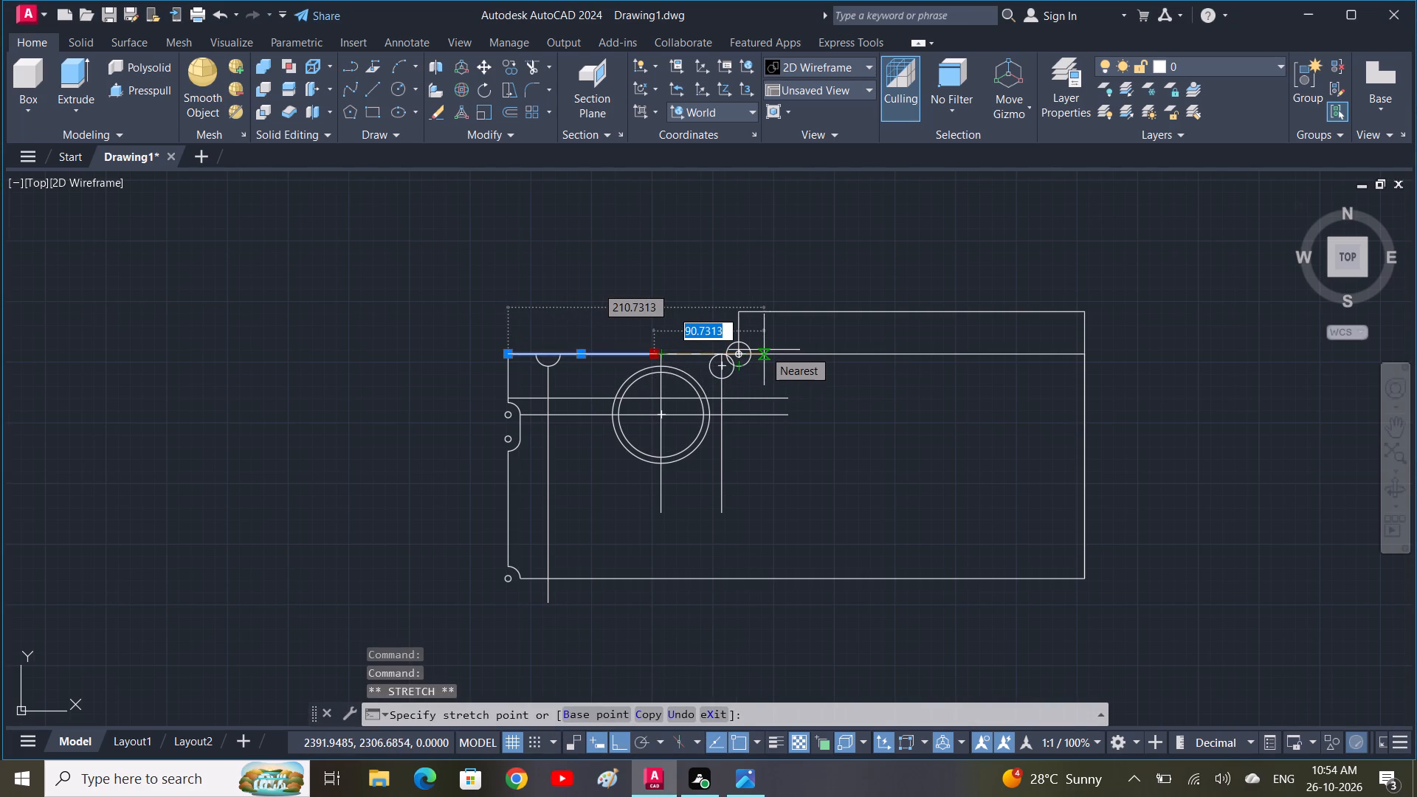
pyautogui.write('220')
pyautogui.press('Return')
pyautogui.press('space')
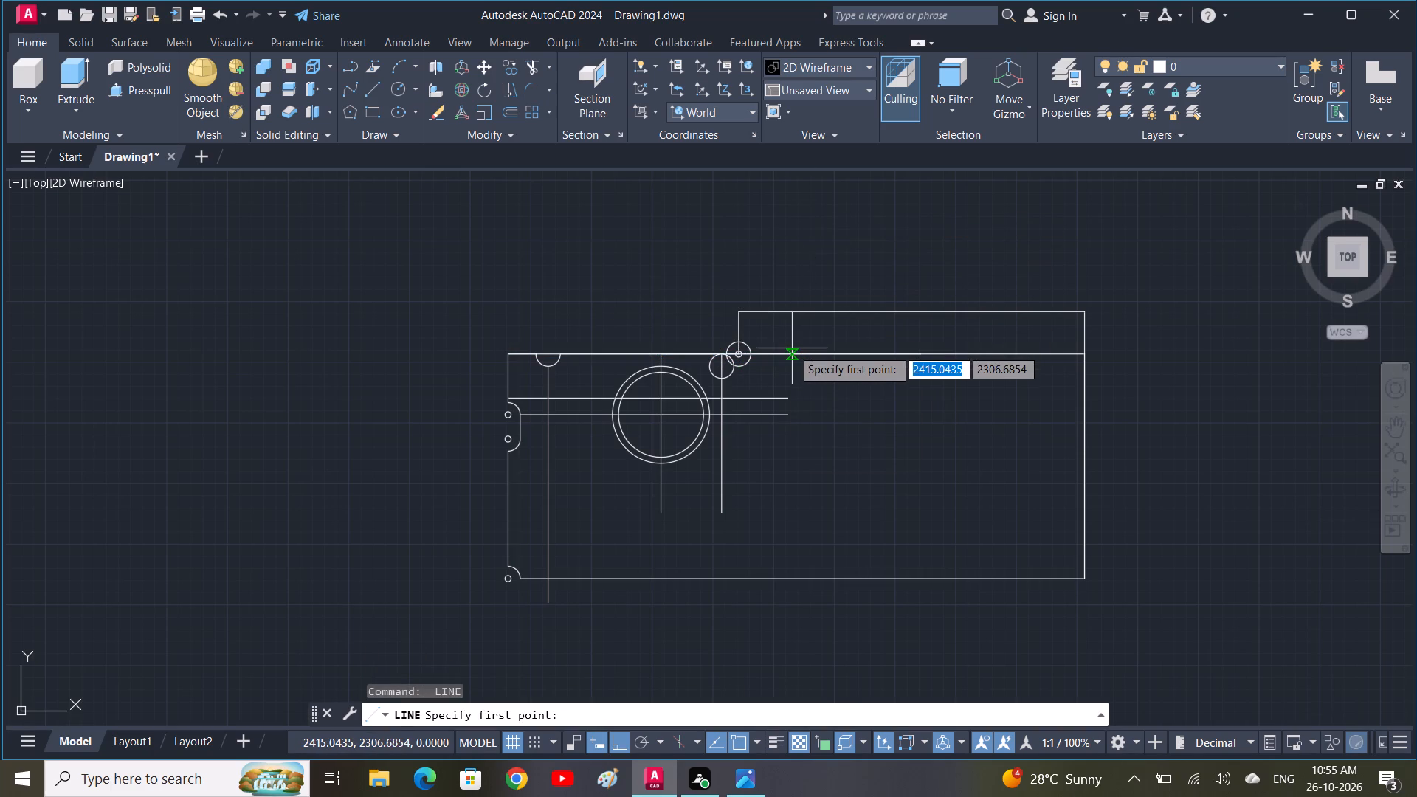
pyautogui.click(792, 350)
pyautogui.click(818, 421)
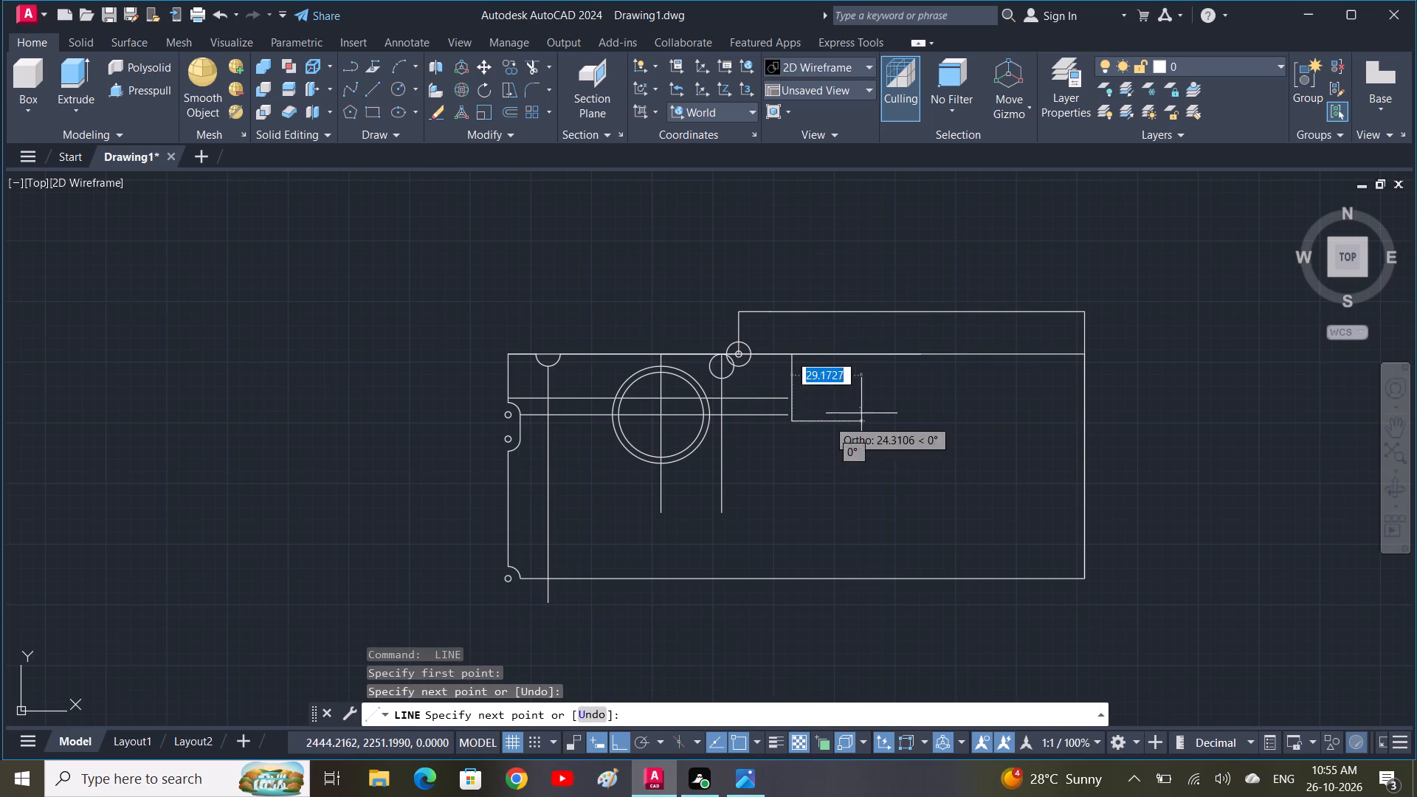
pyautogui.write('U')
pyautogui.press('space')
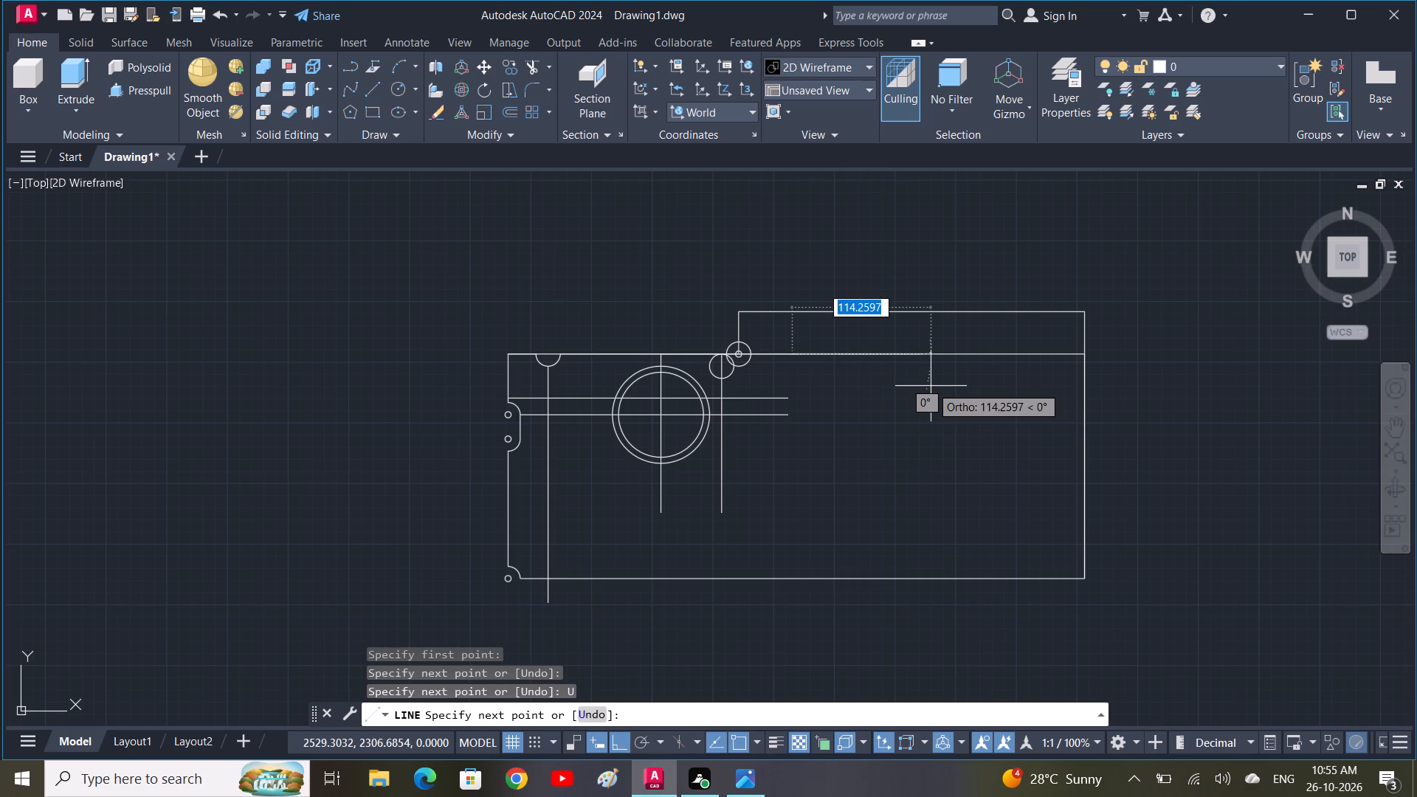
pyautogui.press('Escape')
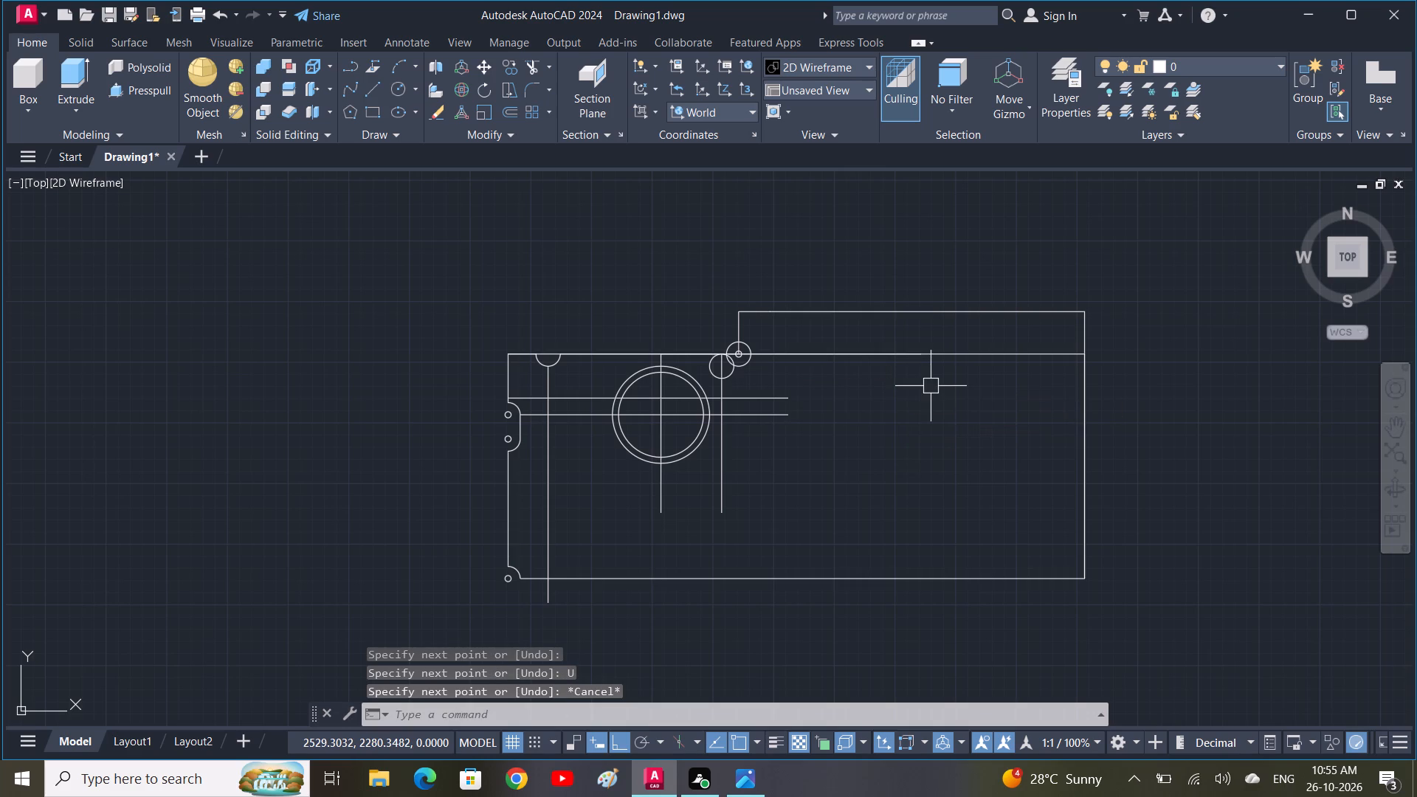
# Check the hole positions in the reference image, then draw a 220-long line from the plate's upper-left corner and a vertical guide up from its end.
pyautogui.click(741, 780)
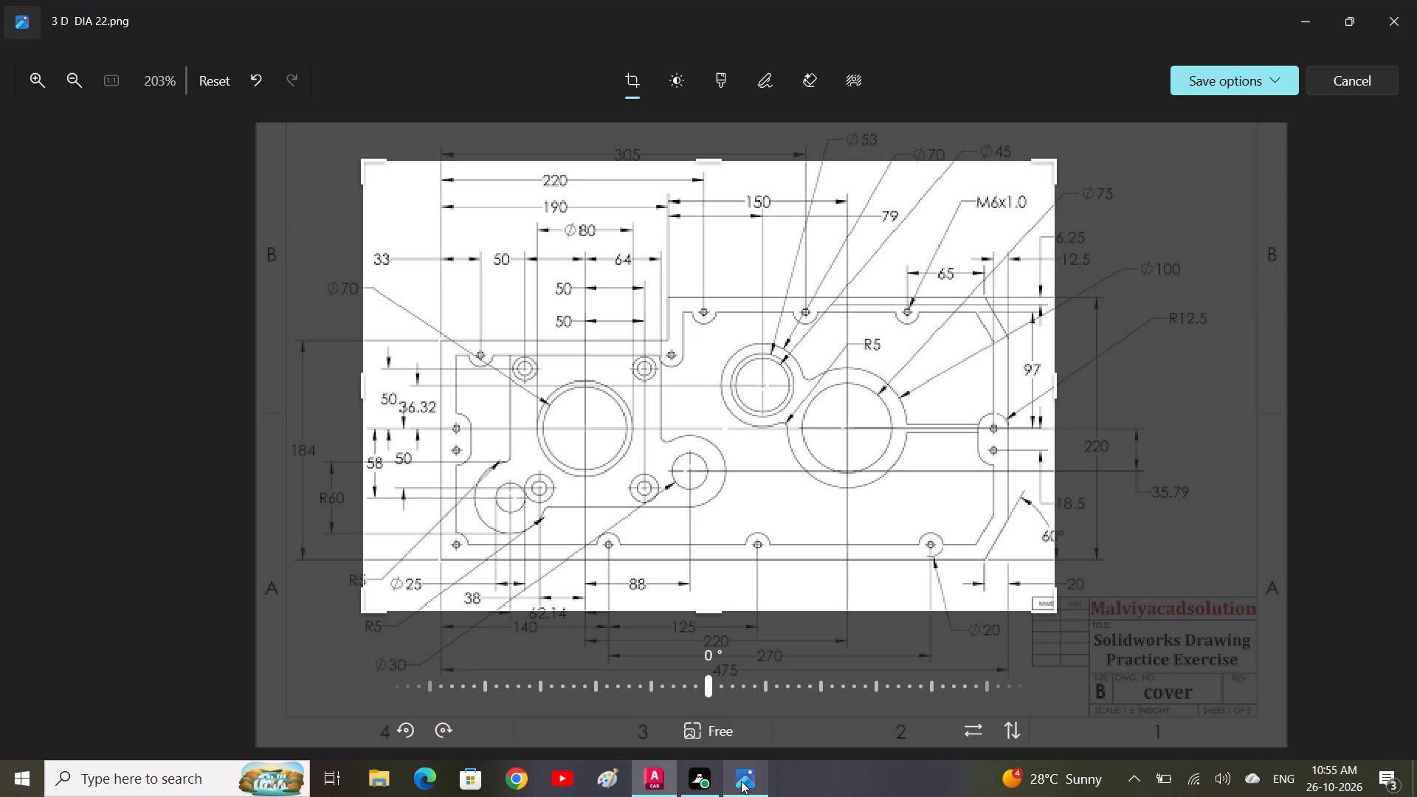
pyautogui.scroll(-1, 753, 346)
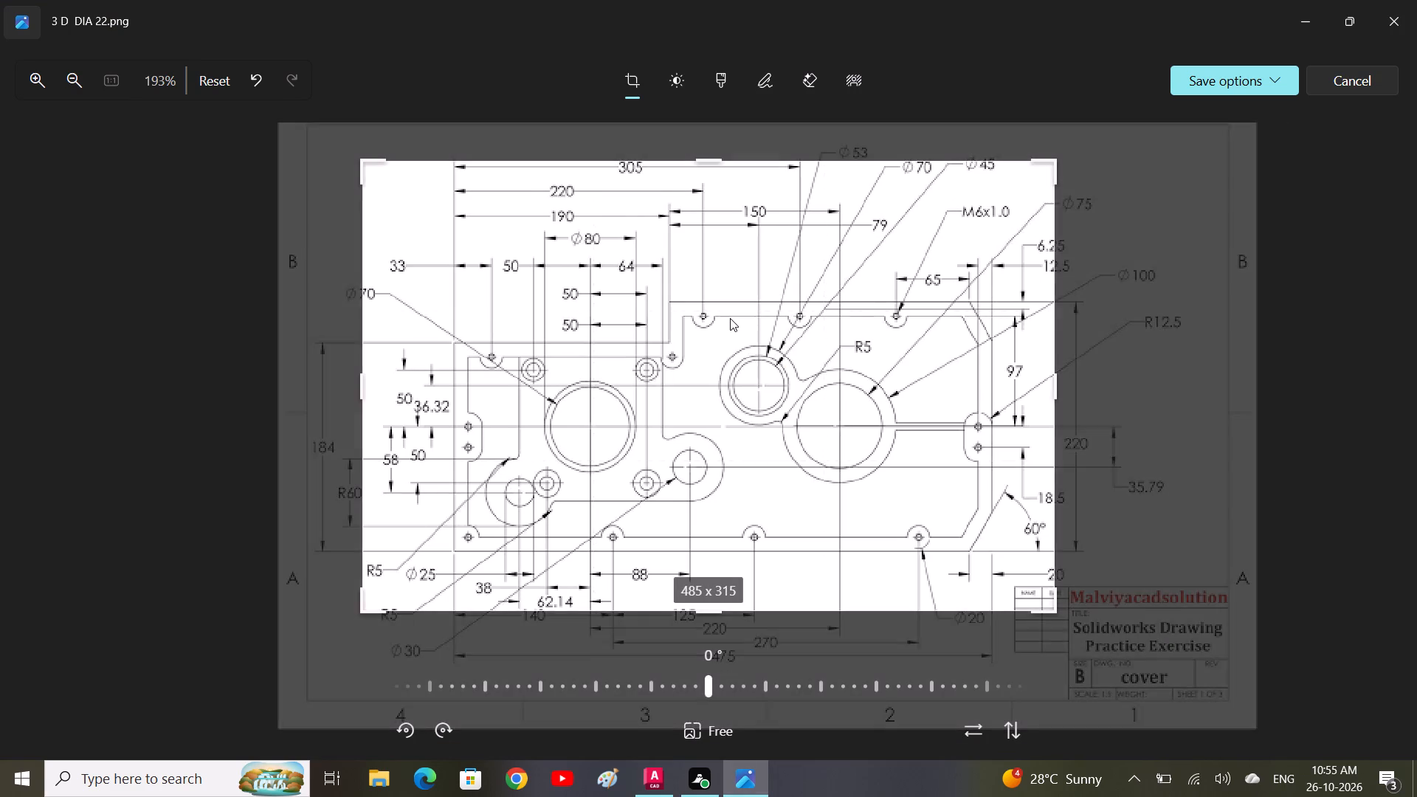
pyautogui.moveTo(731, 317); pyautogui.dragTo(737, 345, button='middle')
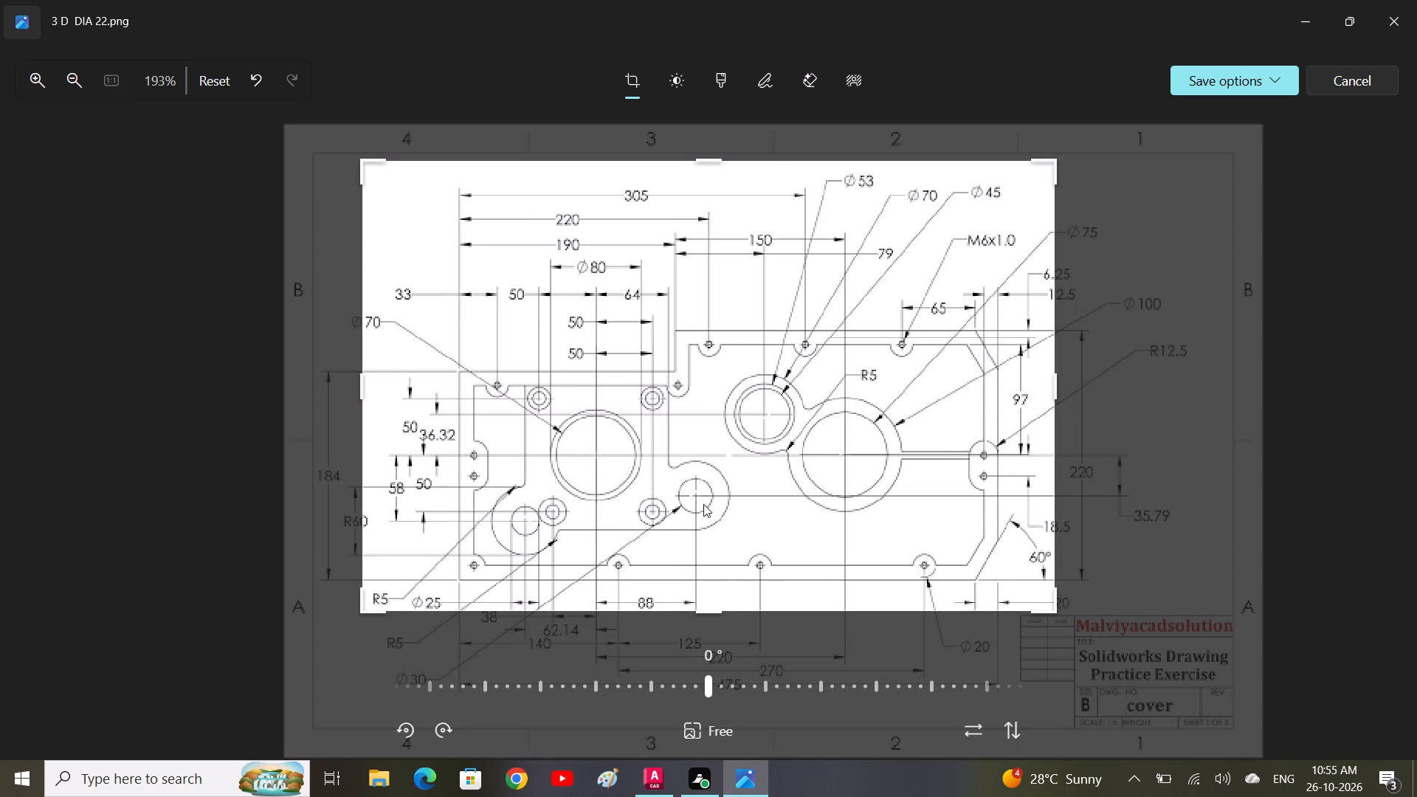
pyautogui.click(647, 781)
pyautogui.write('L')
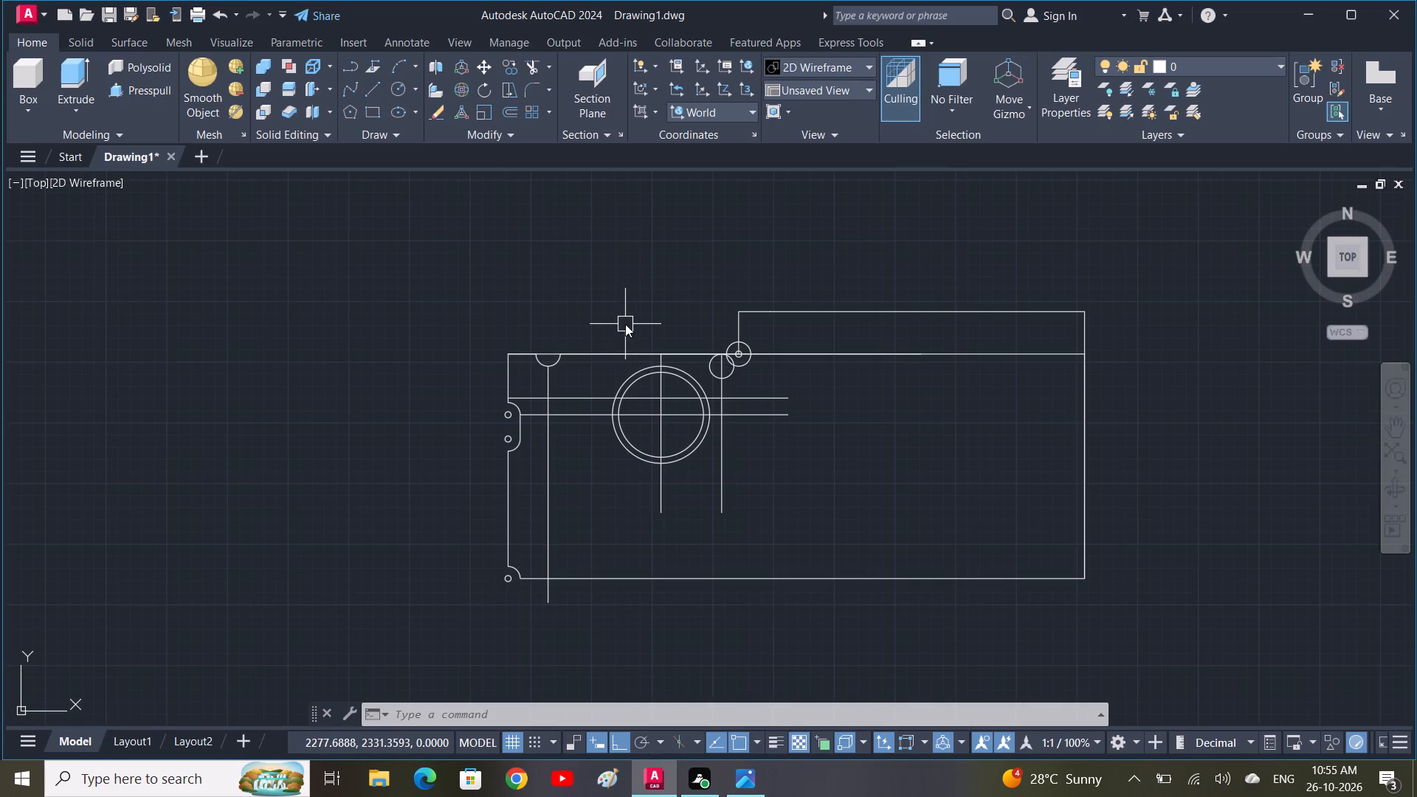
pyautogui.press('space')
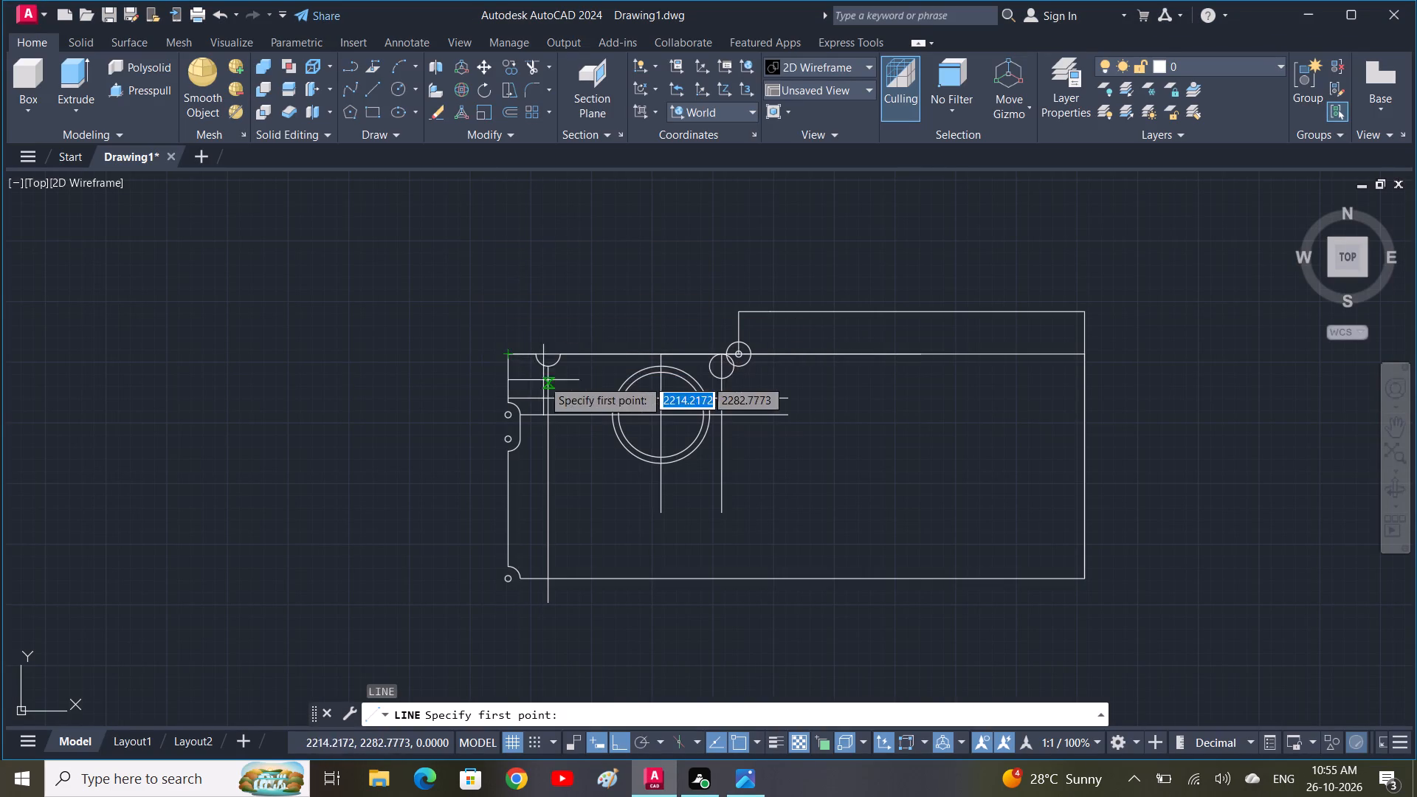
pyautogui.click(513, 356)
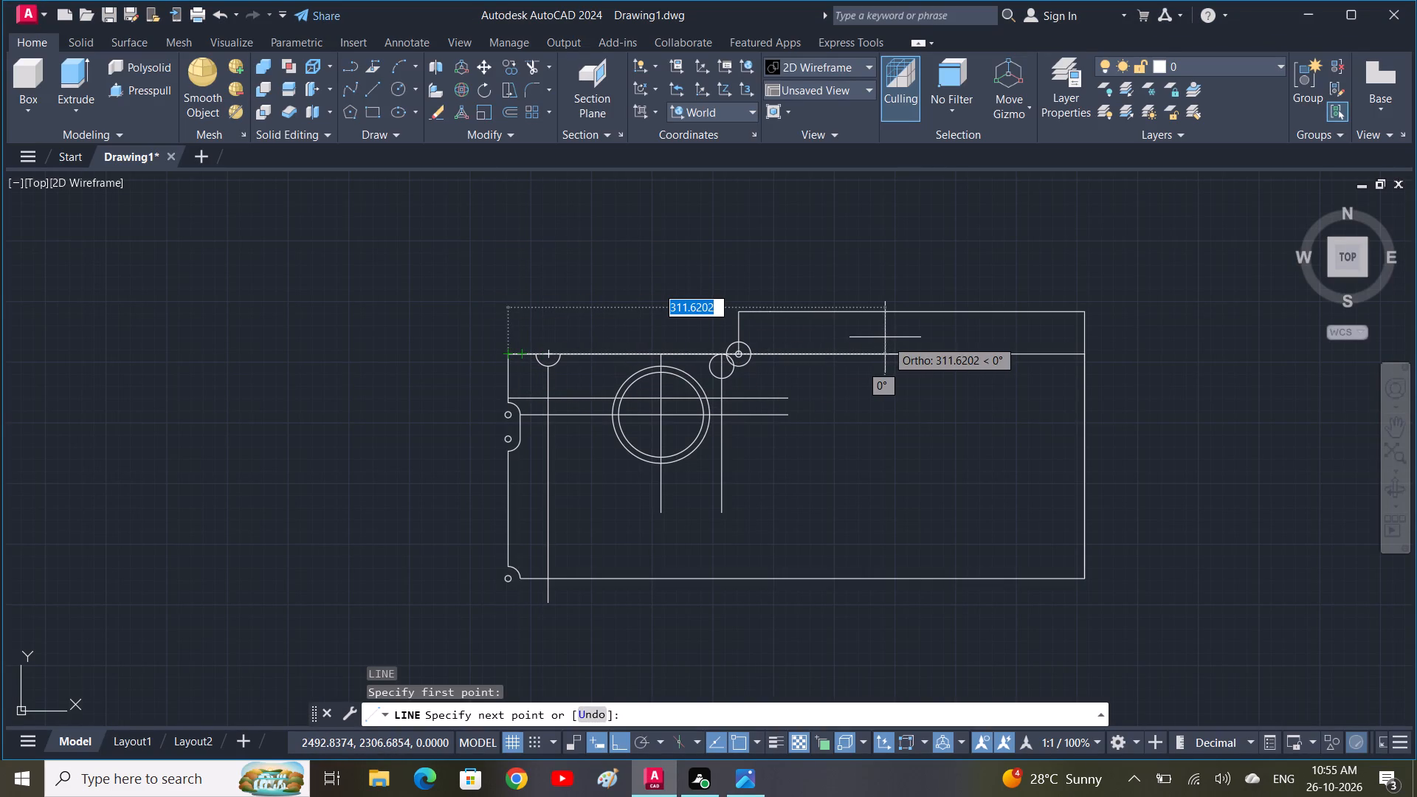
pyautogui.write('220')
pyautogui.press('Return')
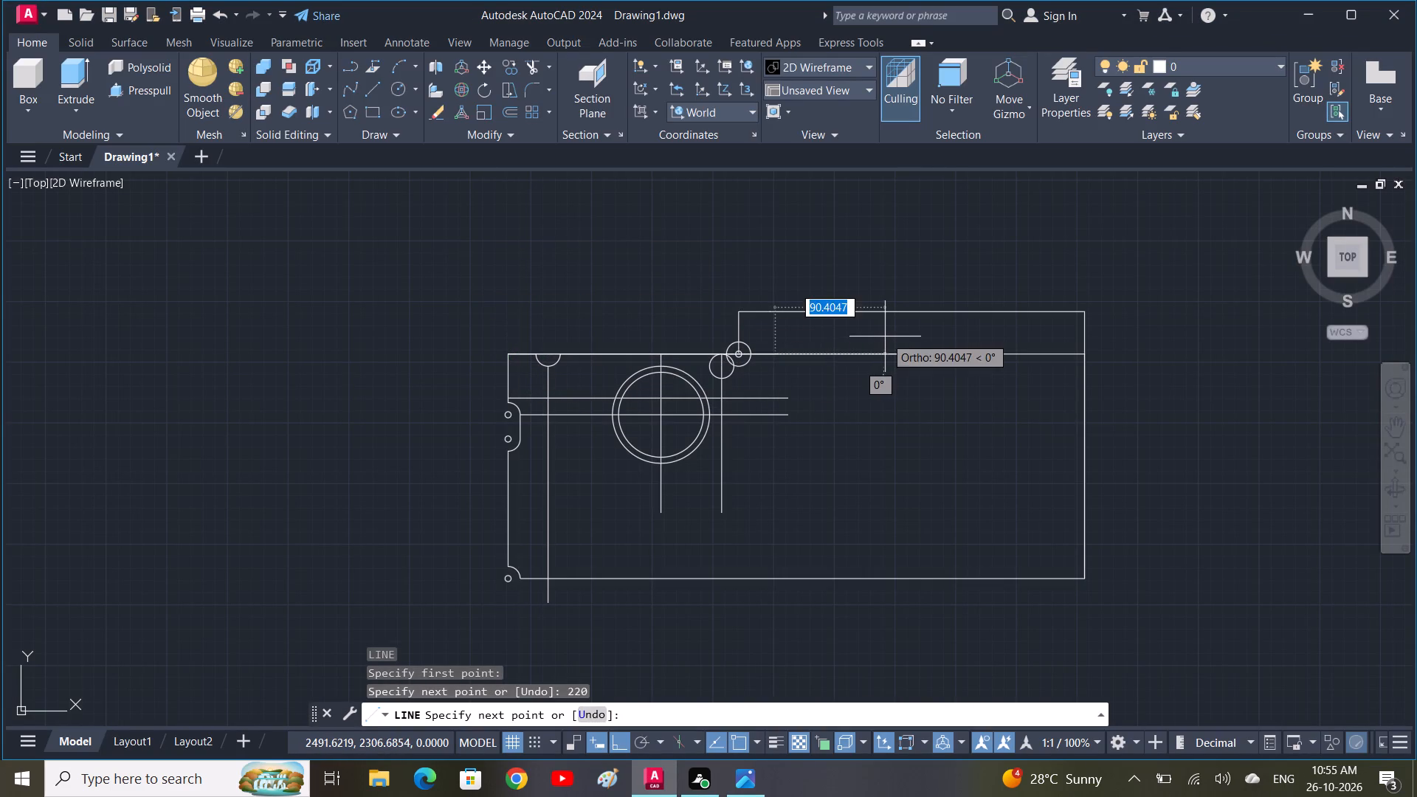
pyautogui.click(844, 190)
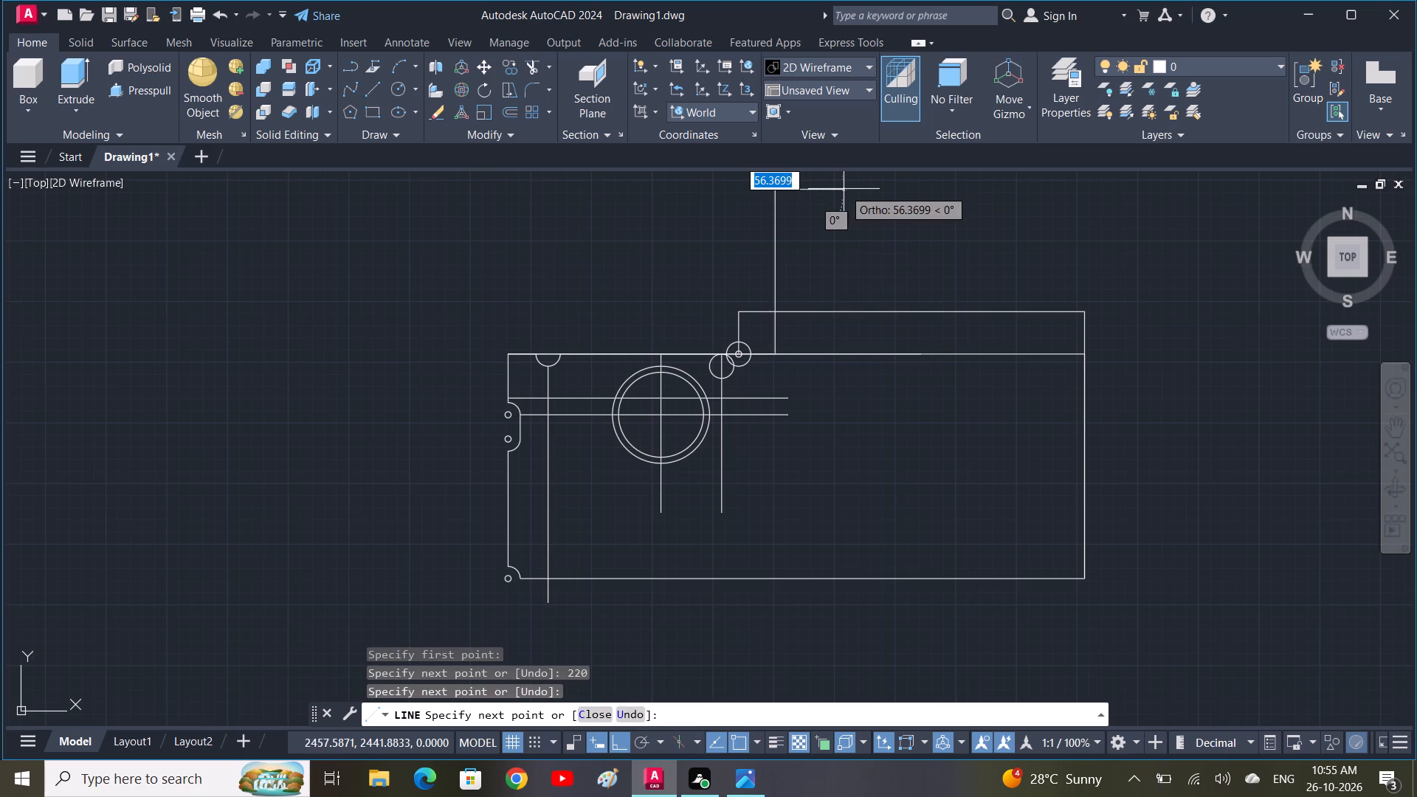
pyautogui.press('space')
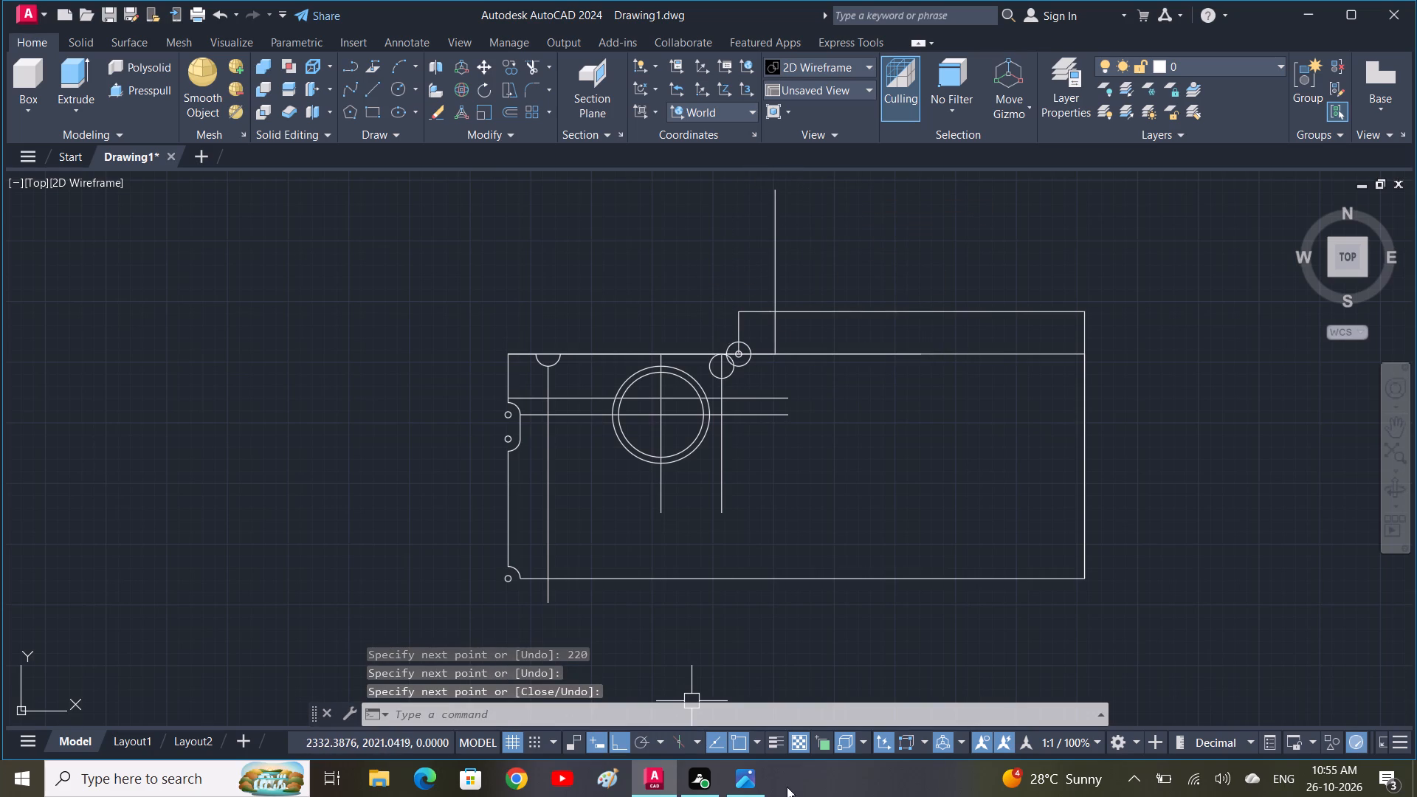
# Recheck the reference image and draw a 305-long horizontal line from the plate's upper-left corner along the top edge.
pyautogui.click(761, 781)
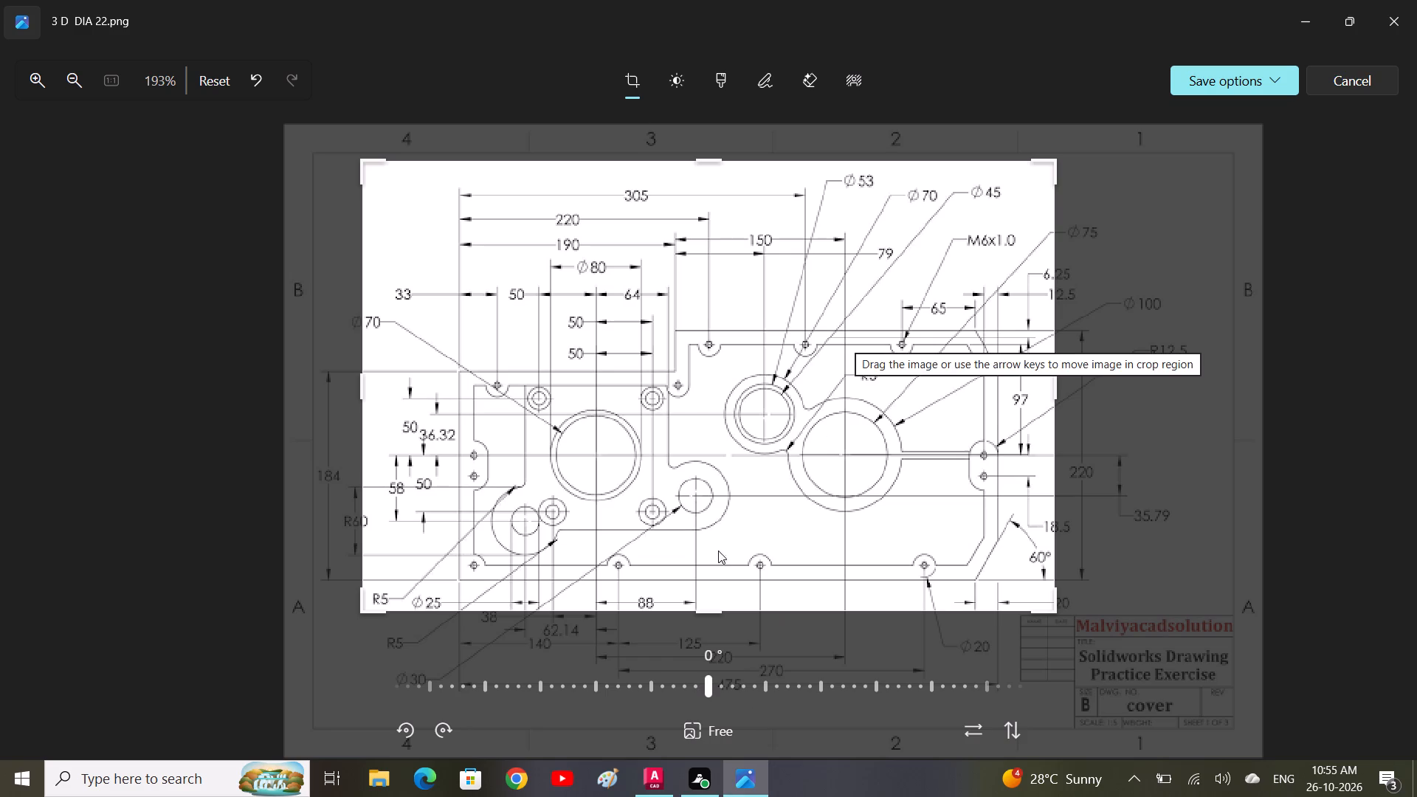
pyautogui.click(647, 782)
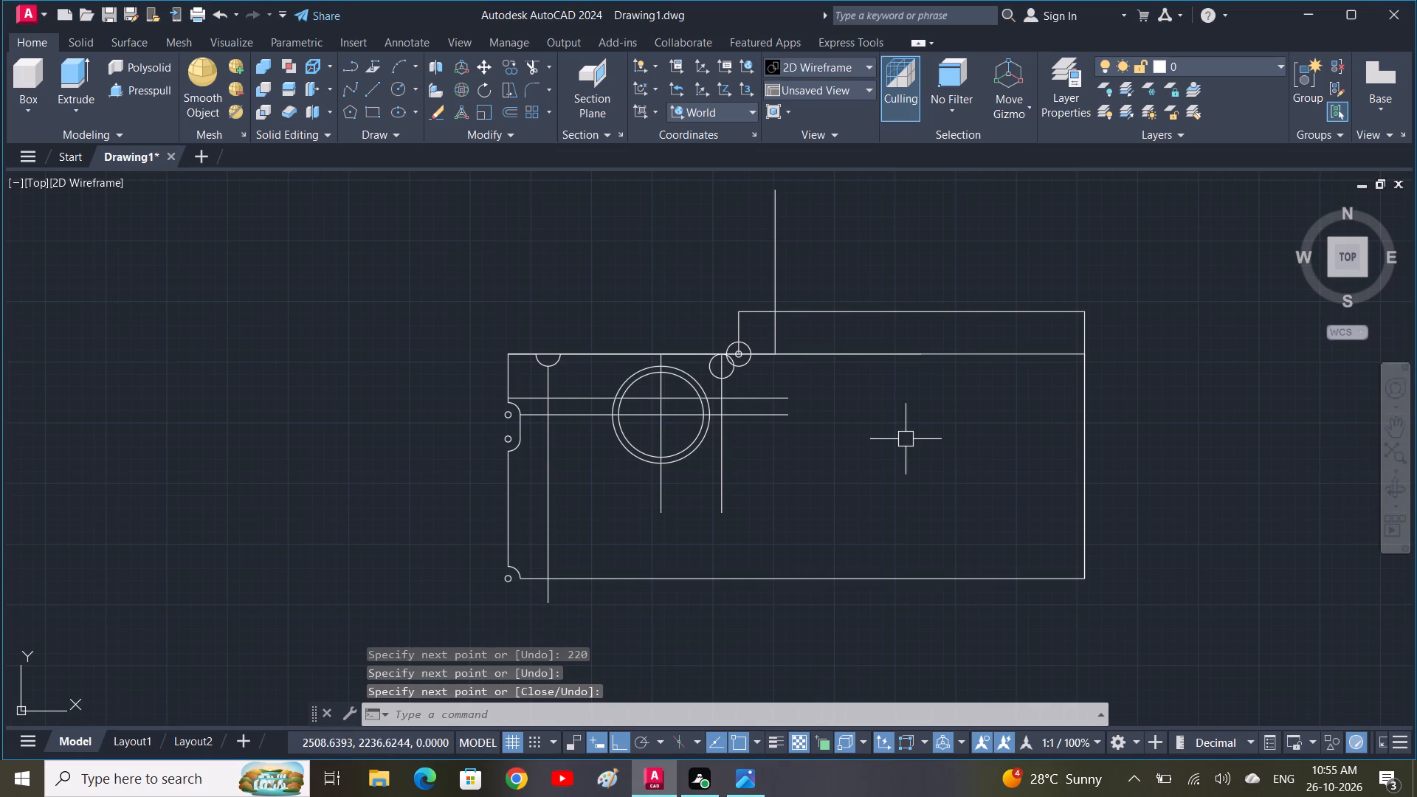
pyautogui.write('L')
pyautogui.press('space')
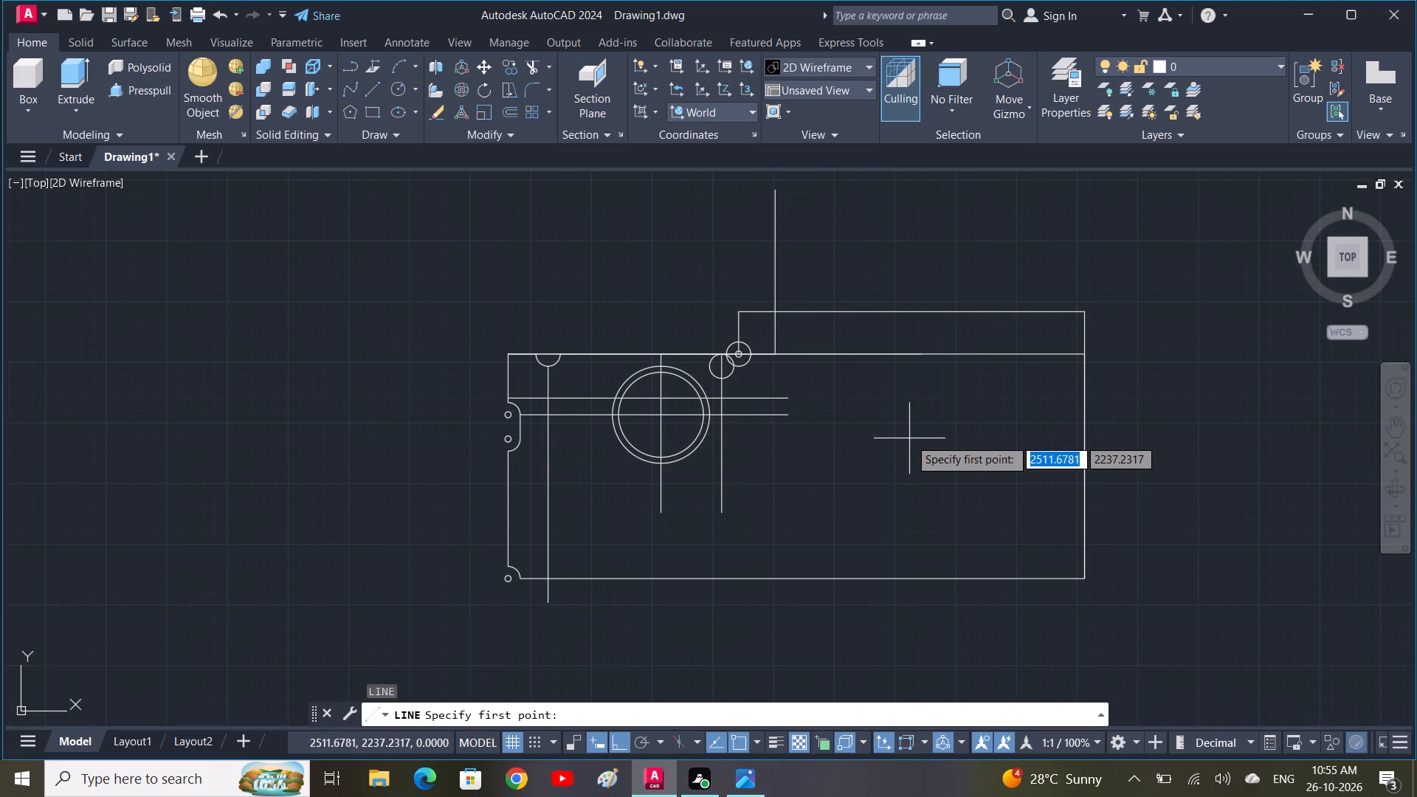
pyautogui.click(507, 353)
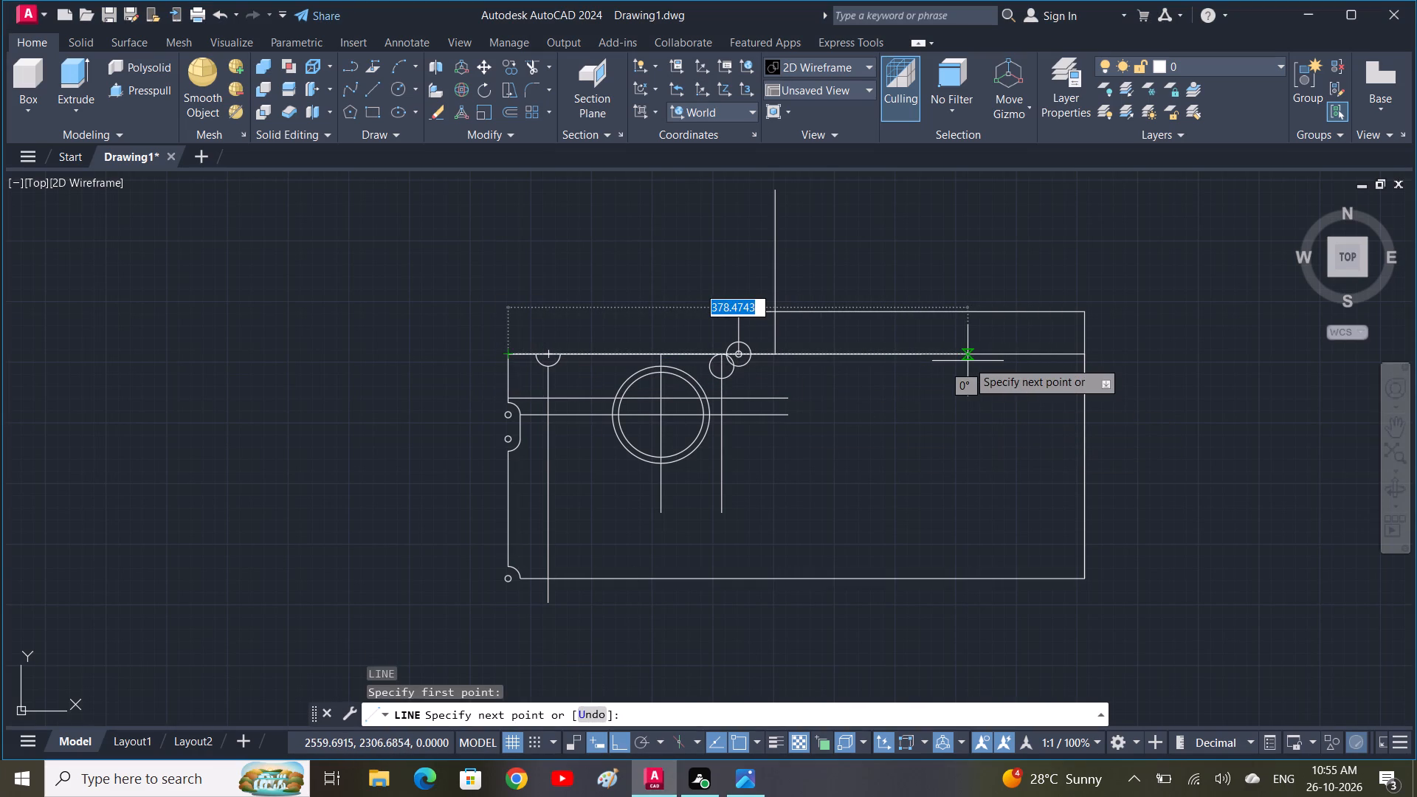
pyautogui.write('305')
pyautogui.press('Return')
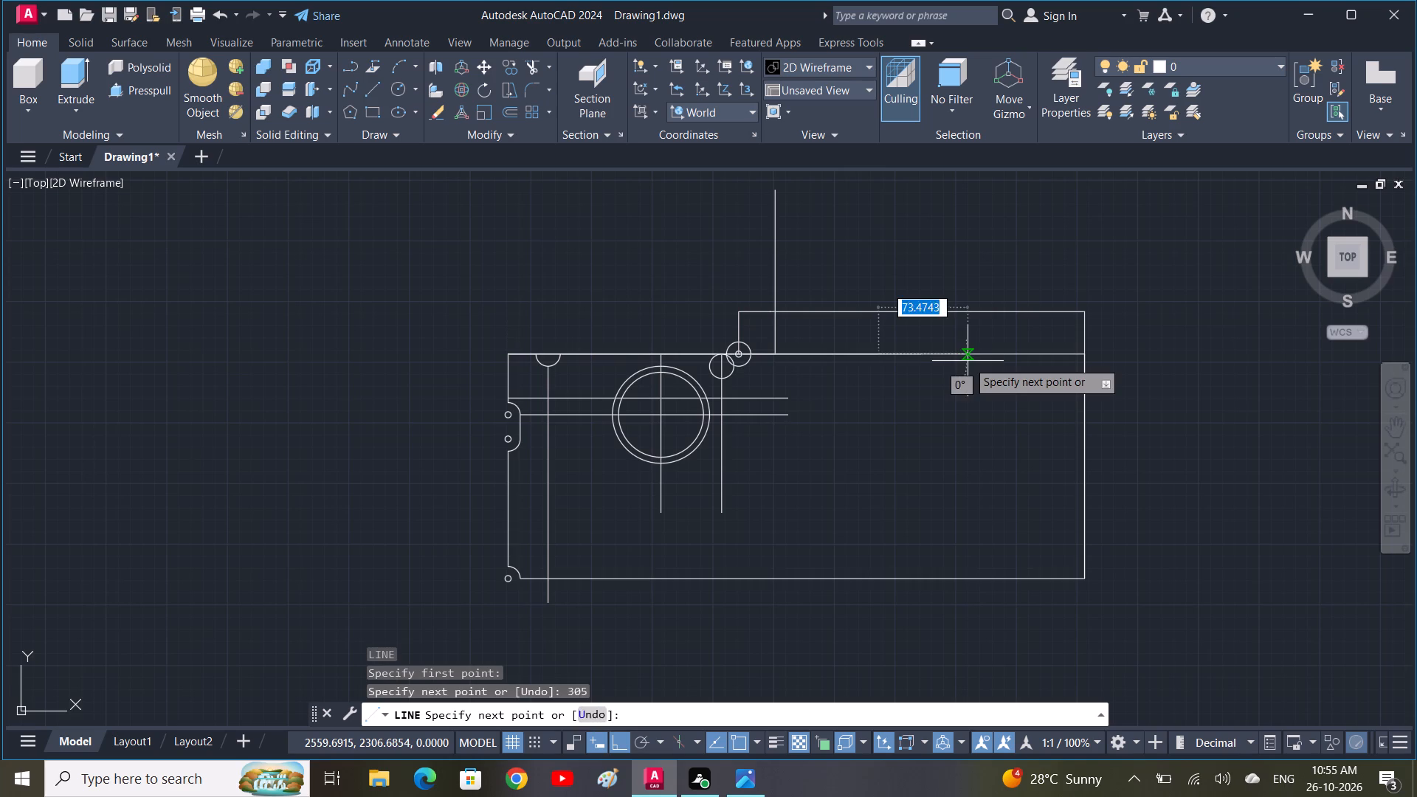
pyautogui.press('space')
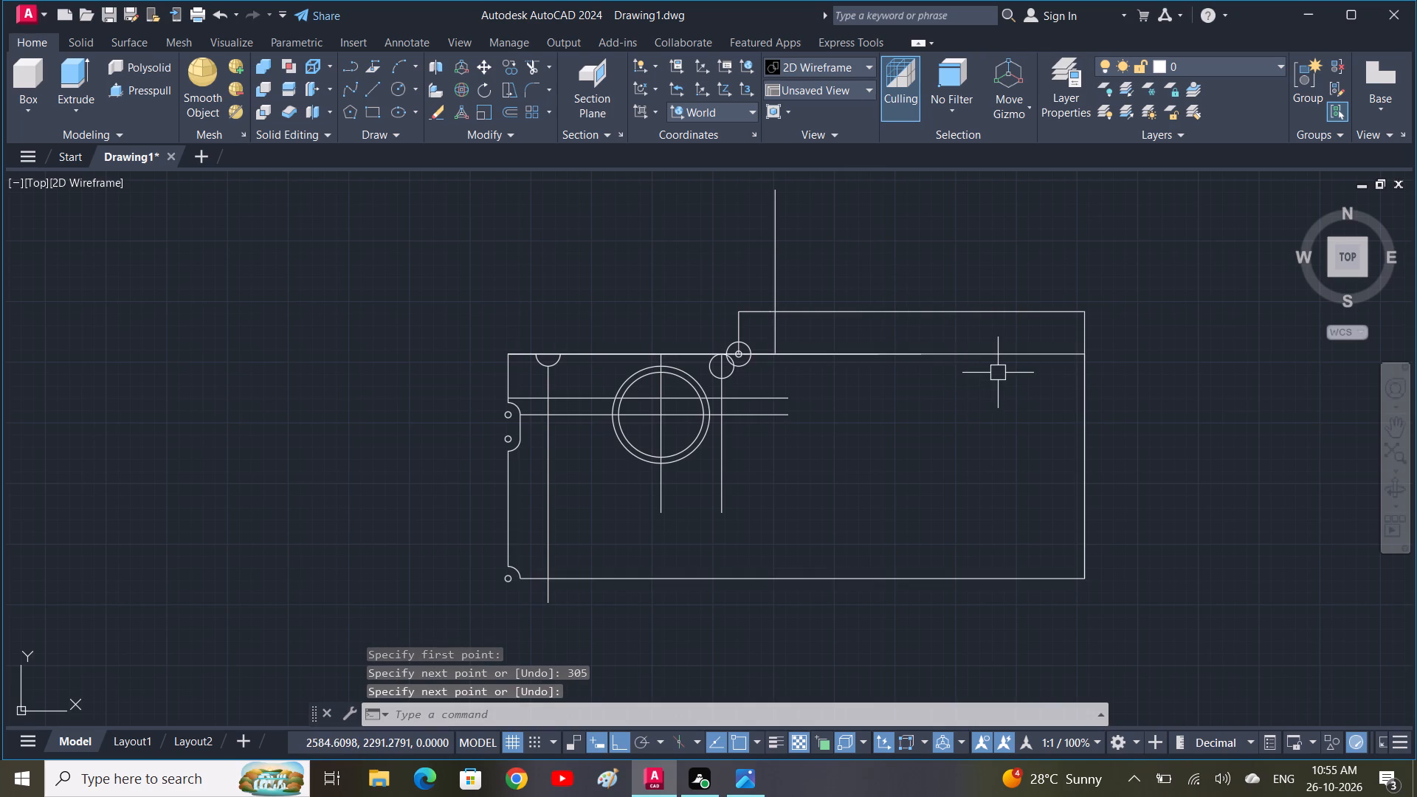
# Draw another 305-long line from the upper-left corner along the top edge, continuing with a vertical guide from its end past the raised edge.
pyautogui.write('L')
pyautogui.press('space')
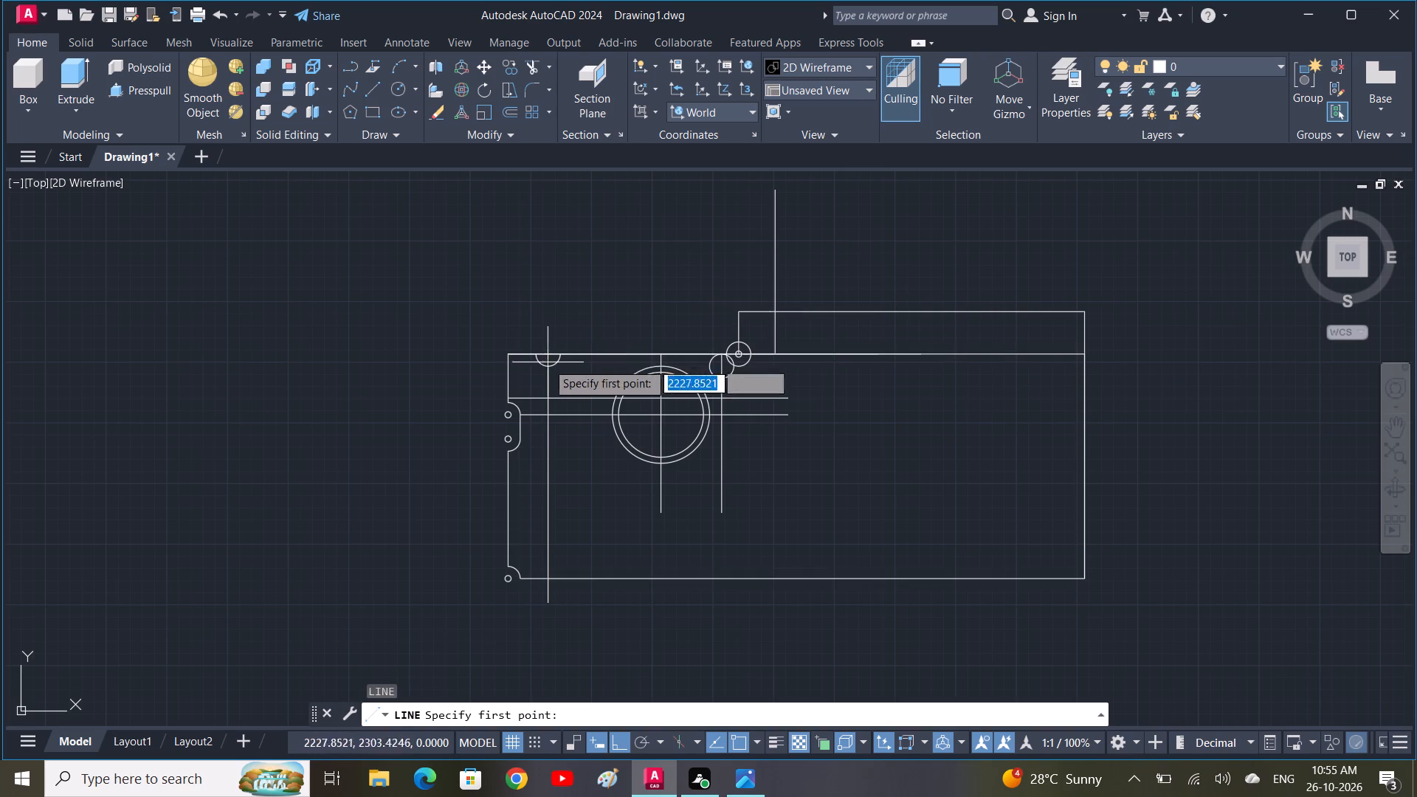
pyautogui.click(503, 351)
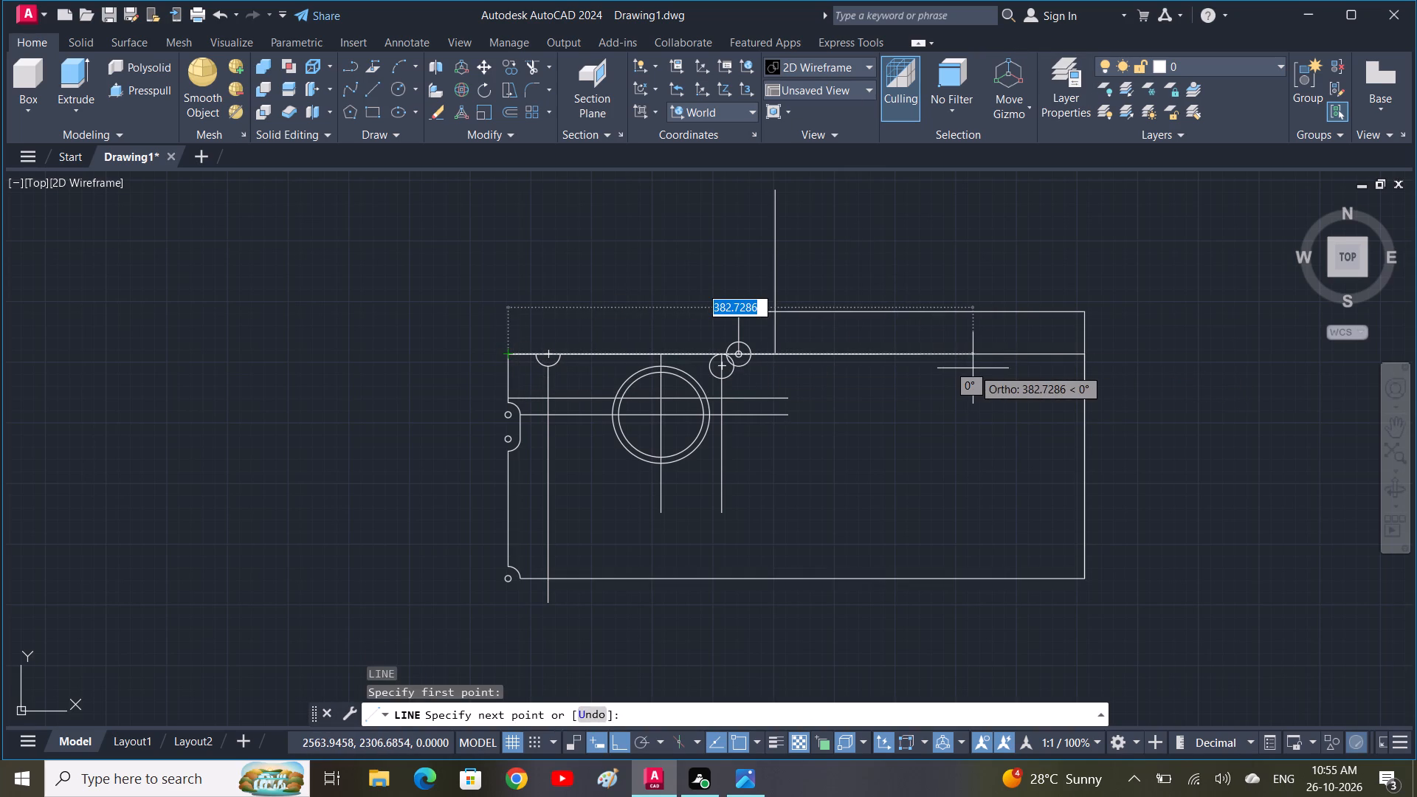
pyautogui.write('30')
pyautogui.write('5')
pyautogui.press('space')
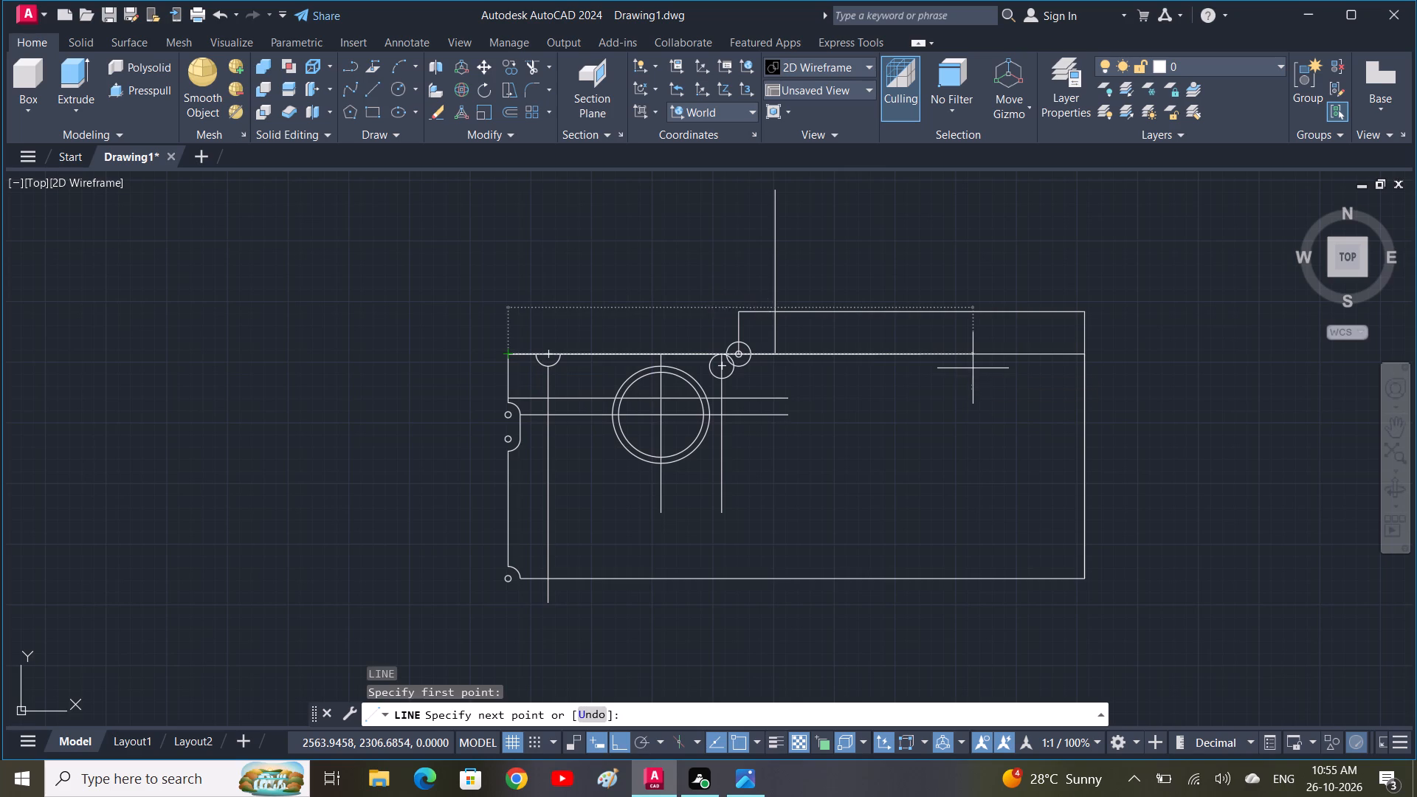
pyautogui.click(948, 224)
pyautogui.press('space')
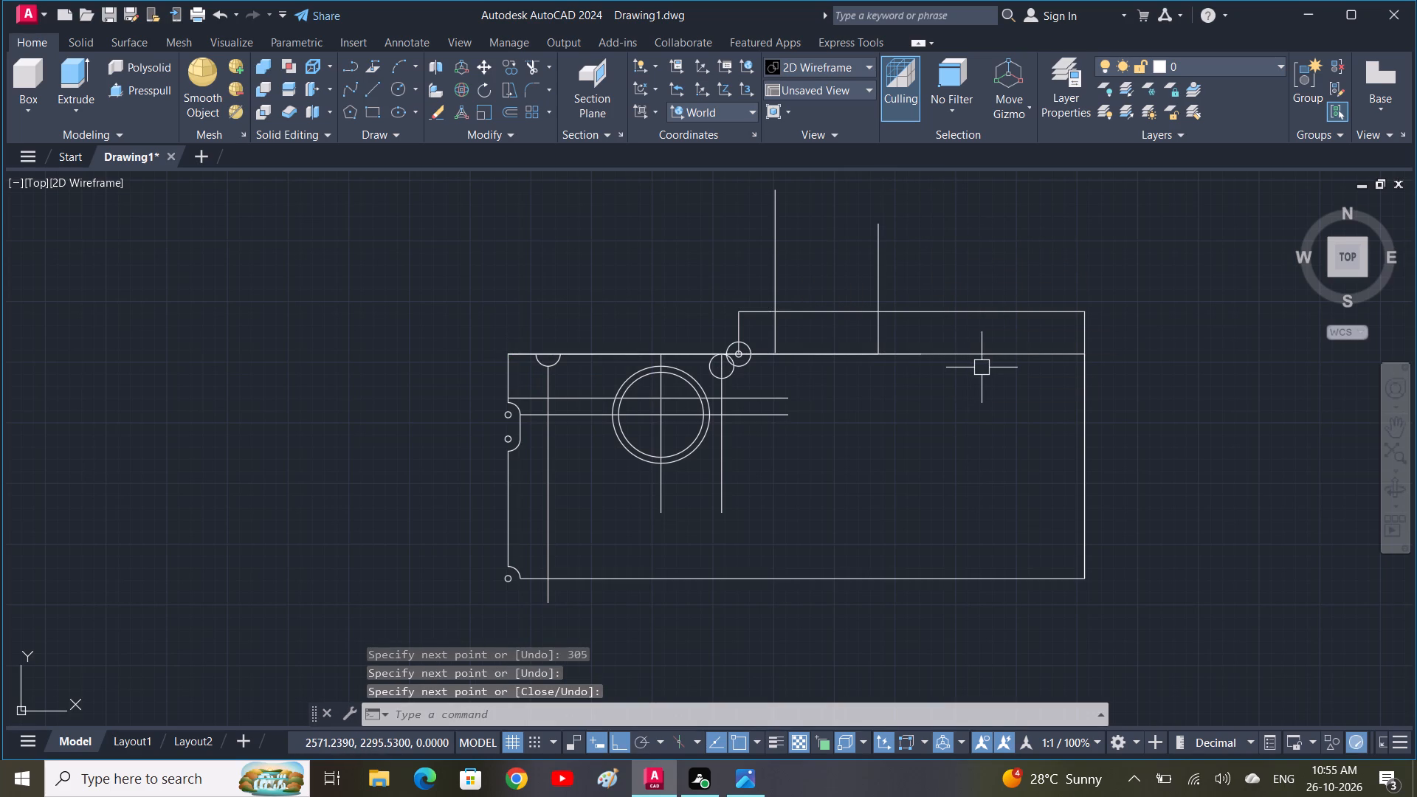
# Trim the portions of the 220 and 305 vertical guides that extend above the raised upper edge.
pyautogui.press('t')
pyautogui.write('R')
pyautogui.press('space')
pyautogui.moveTo(920, 269); pyautogui.dragTo(678, 239)
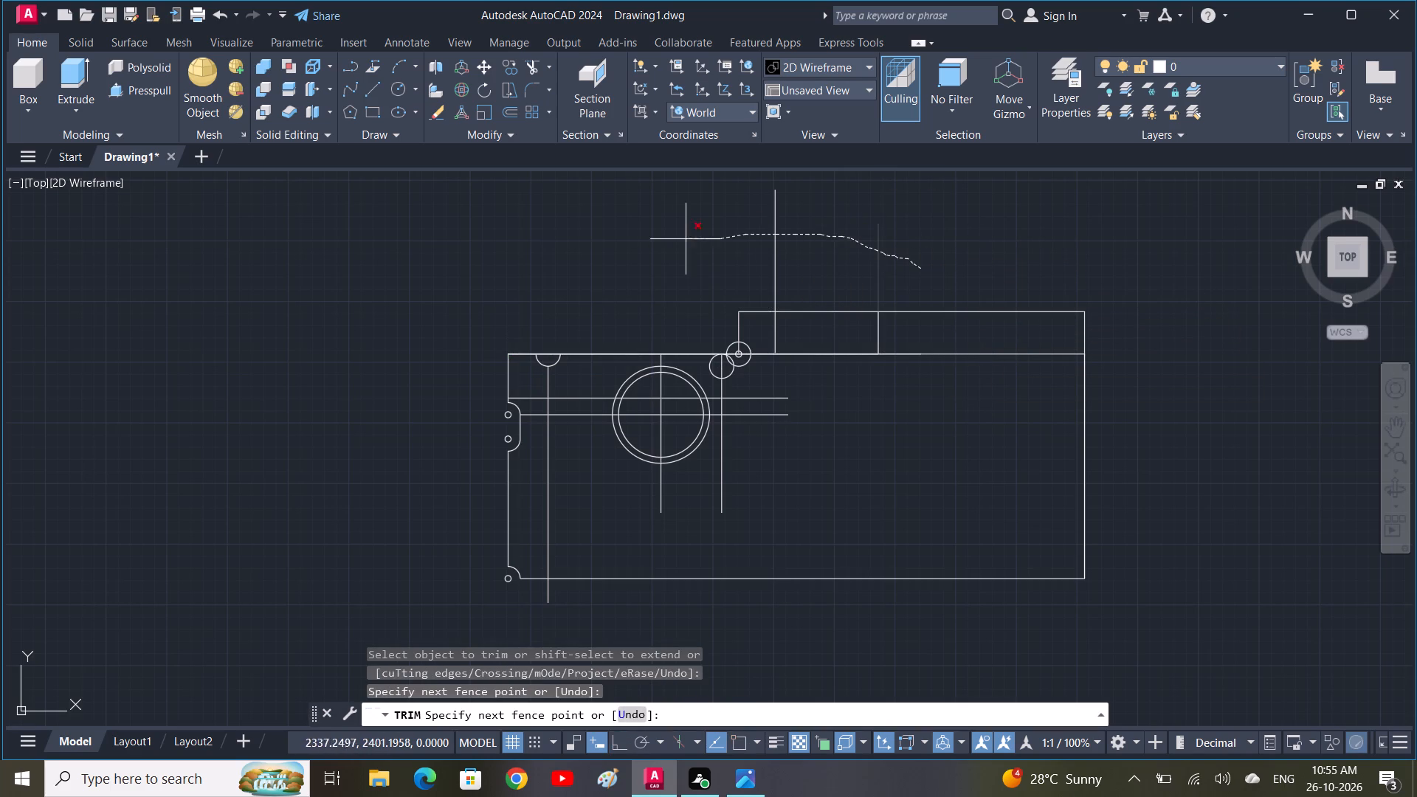
pyautogui.moveTo(678, 239); pyautogui.dragTo(671, 239)
pyautogui.press('Escape')
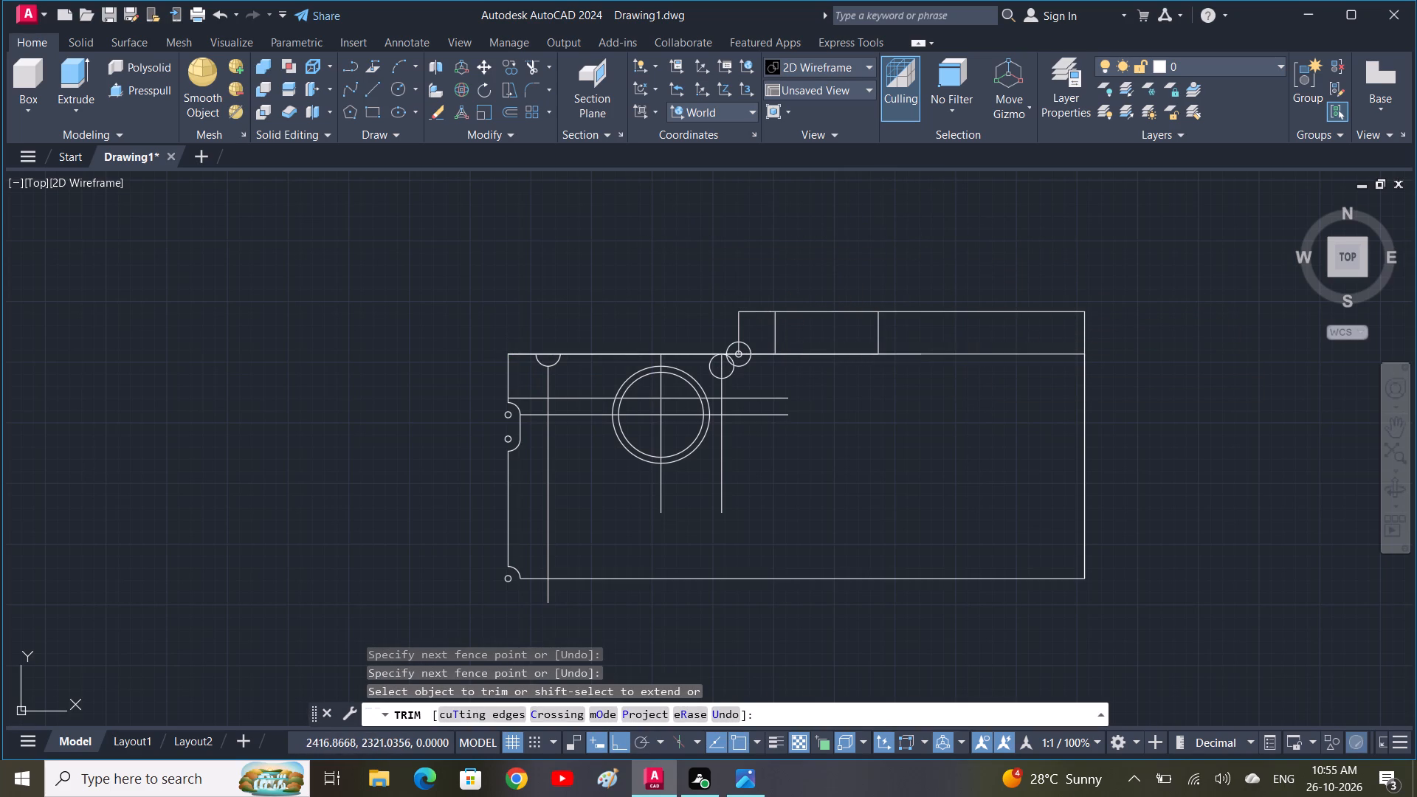
pyautogui.press('Escape')
# Draw a circle of radius 10 centred where the 220 guide meets the raised upper edge.
pyautogui.write('C')
pyautogui.press('space')
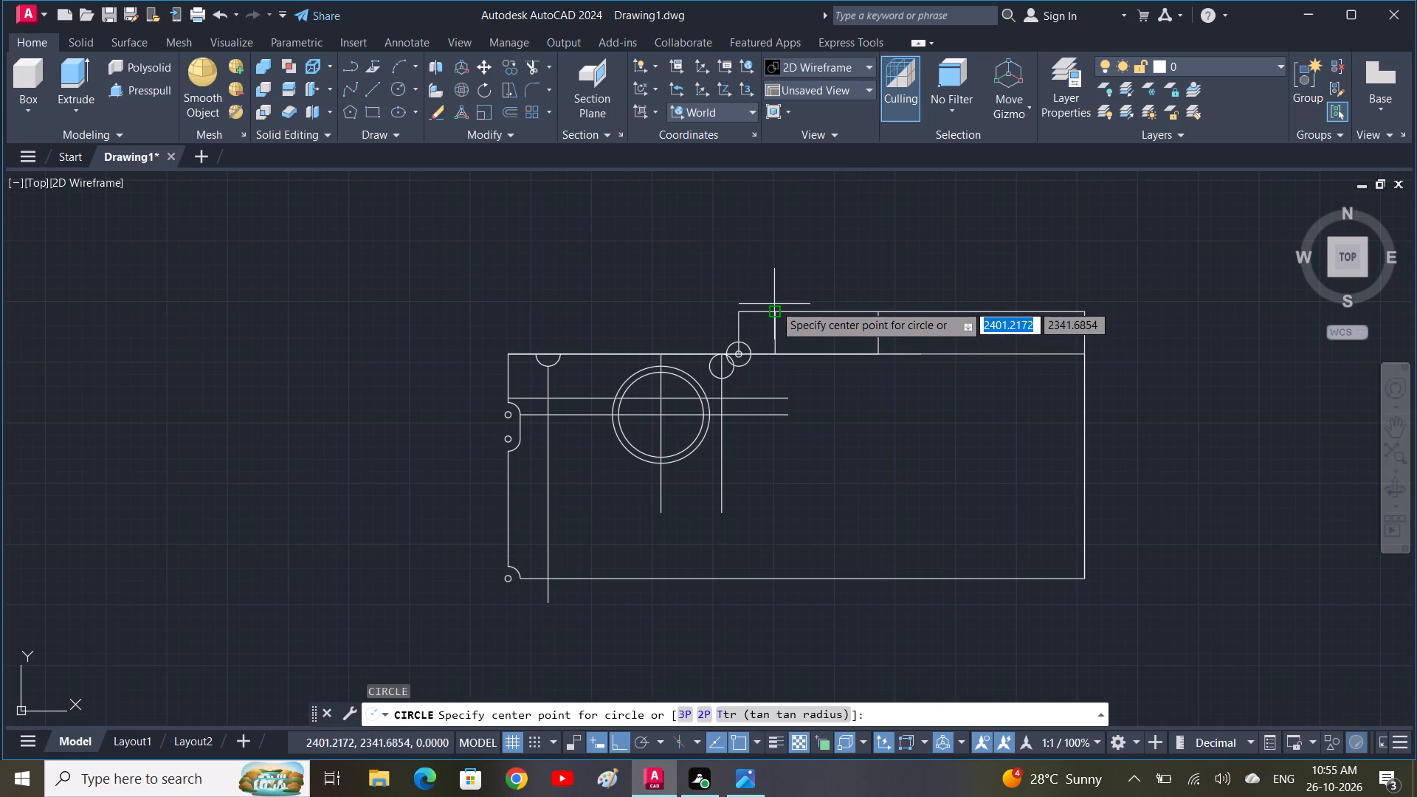
pyautogui.click(777, 308)
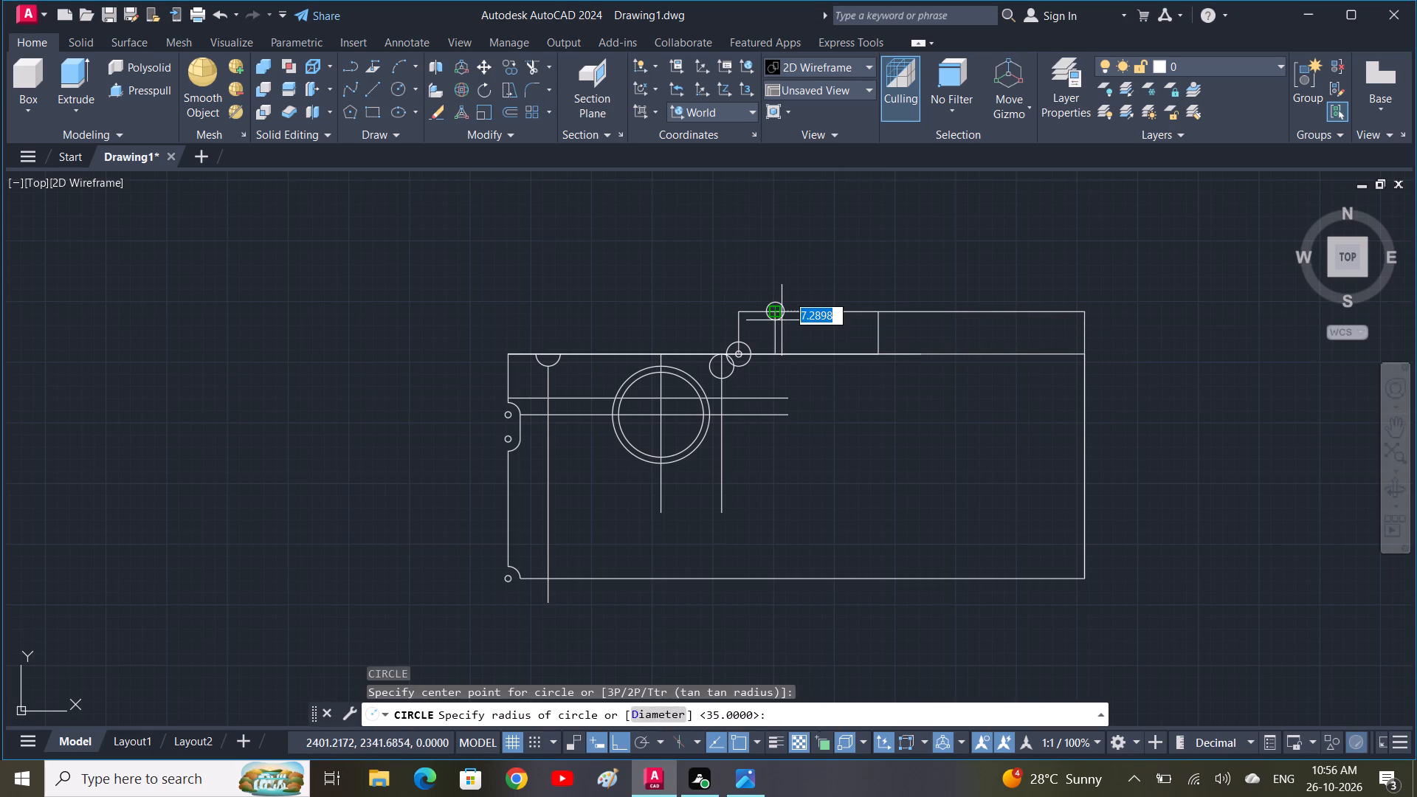
pyautogui.press('1')
pyautogui.write('0')
pyautogui.press('space')
# Move the radius 10 circle by its centre to where the 305 guide meets the raised upper edge.
pyautogui.click(780, 311)
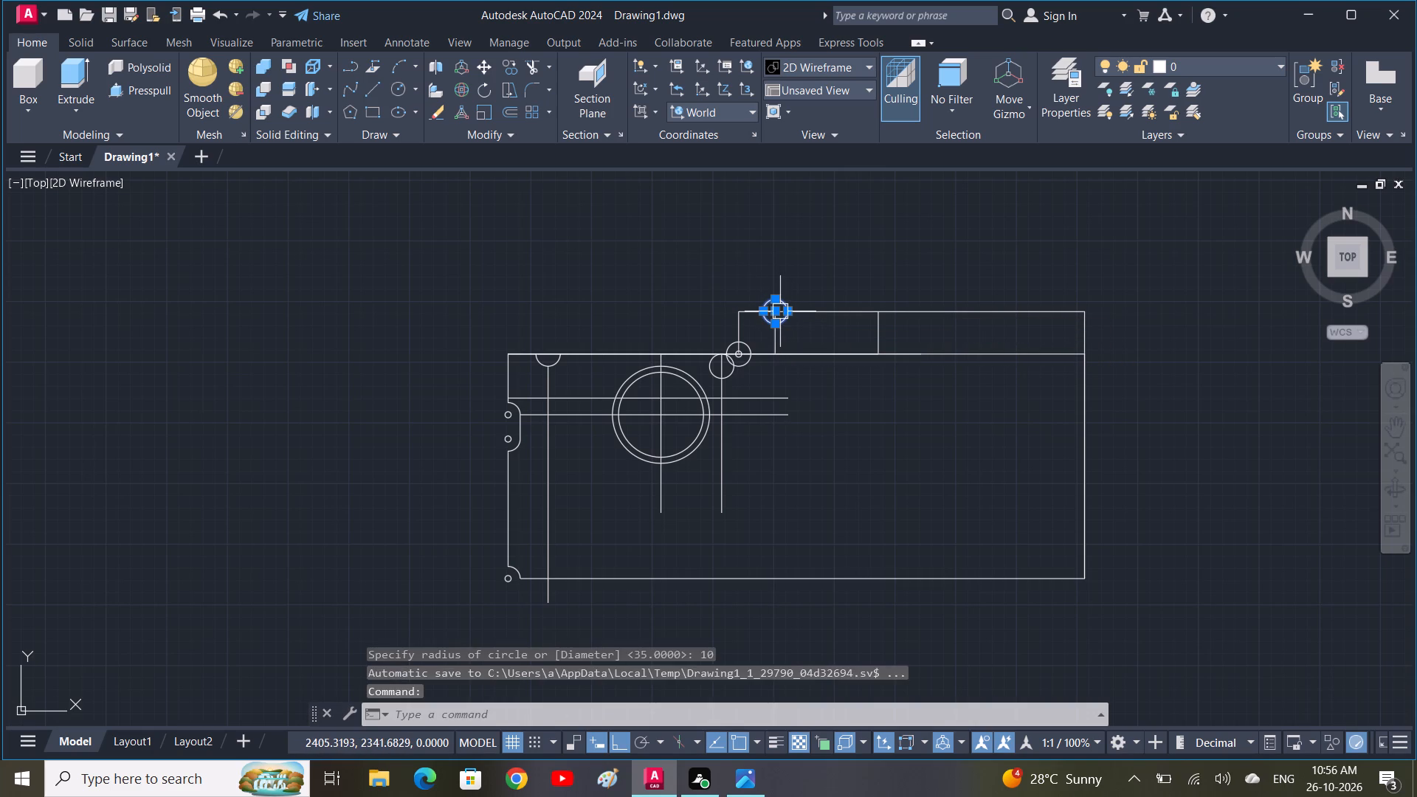
pyautogui.press('m')
pyautogui.press('space')
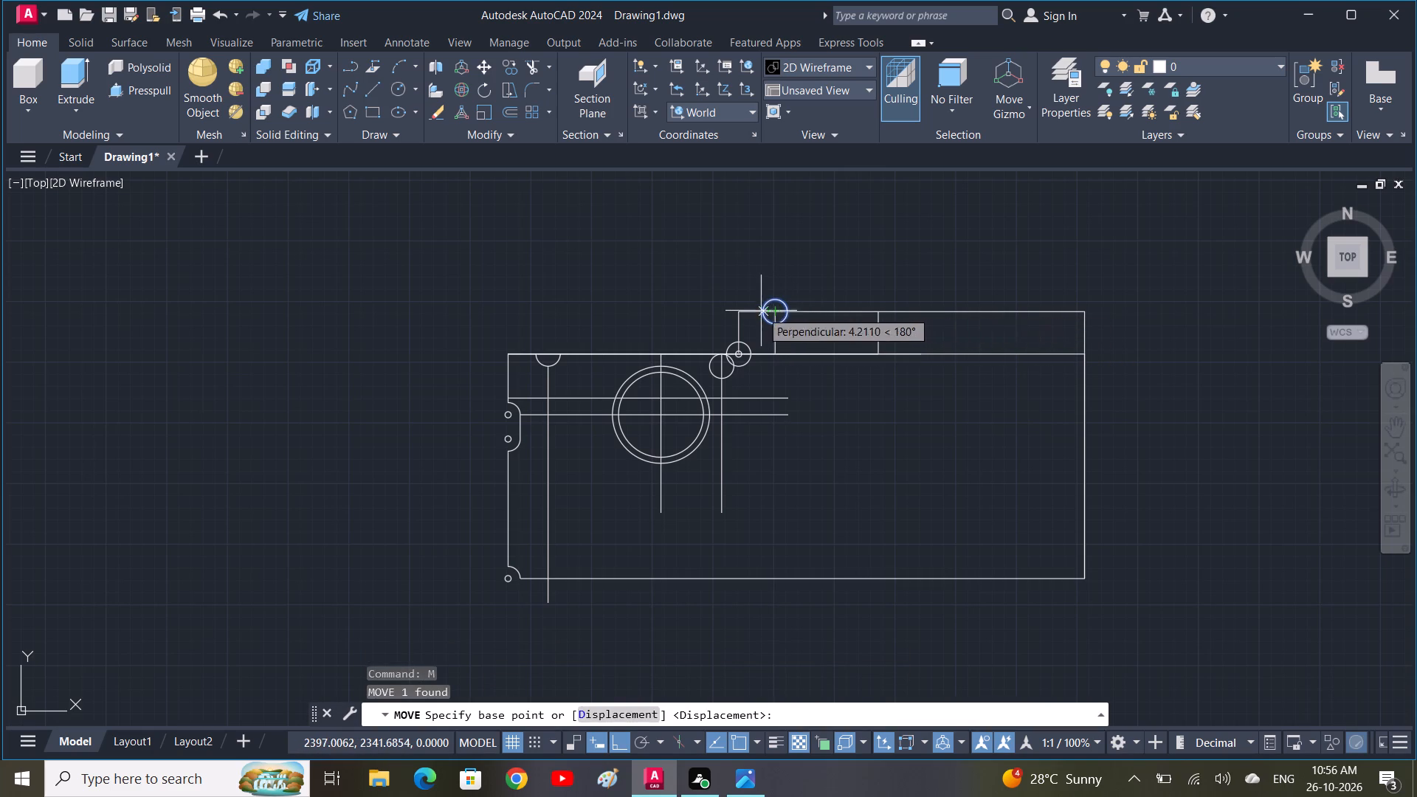
pyautogui.click(774, 312)
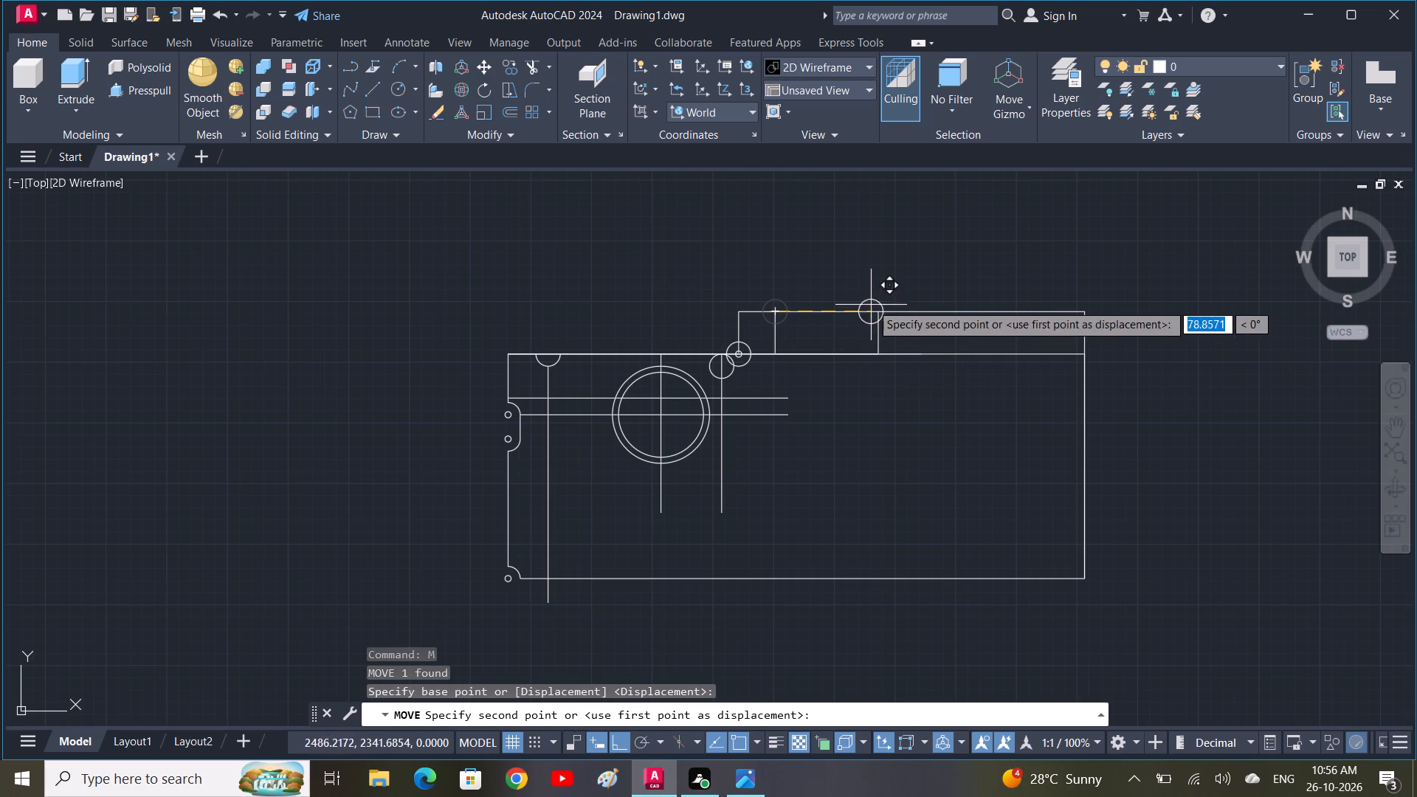
pyautogui.click(883, 307)
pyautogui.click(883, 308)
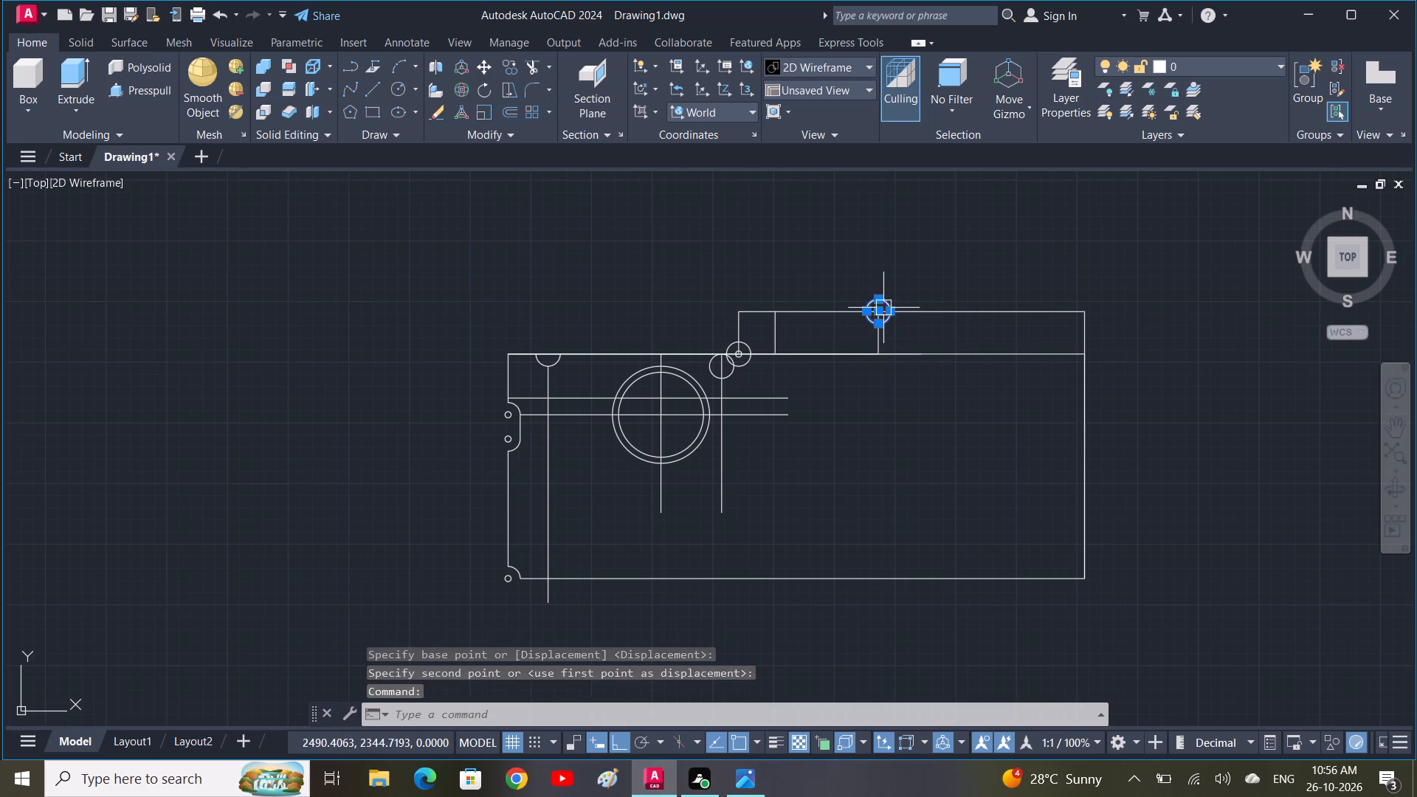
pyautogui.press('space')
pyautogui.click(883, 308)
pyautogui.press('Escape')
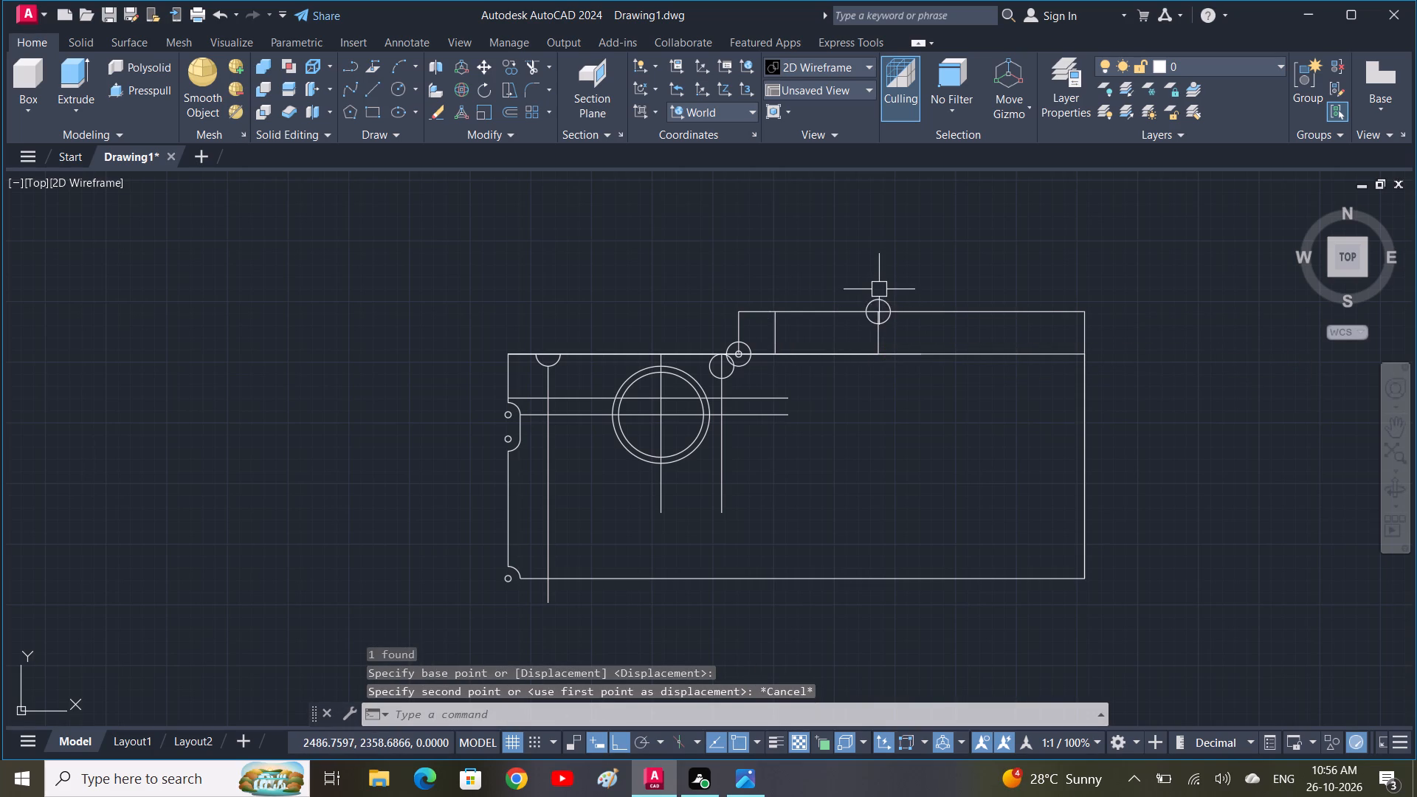
# Copy the radius 10 circle from its centre to where the 220 guide meets the raised upper edge.
pyautogui.click(886, 300)
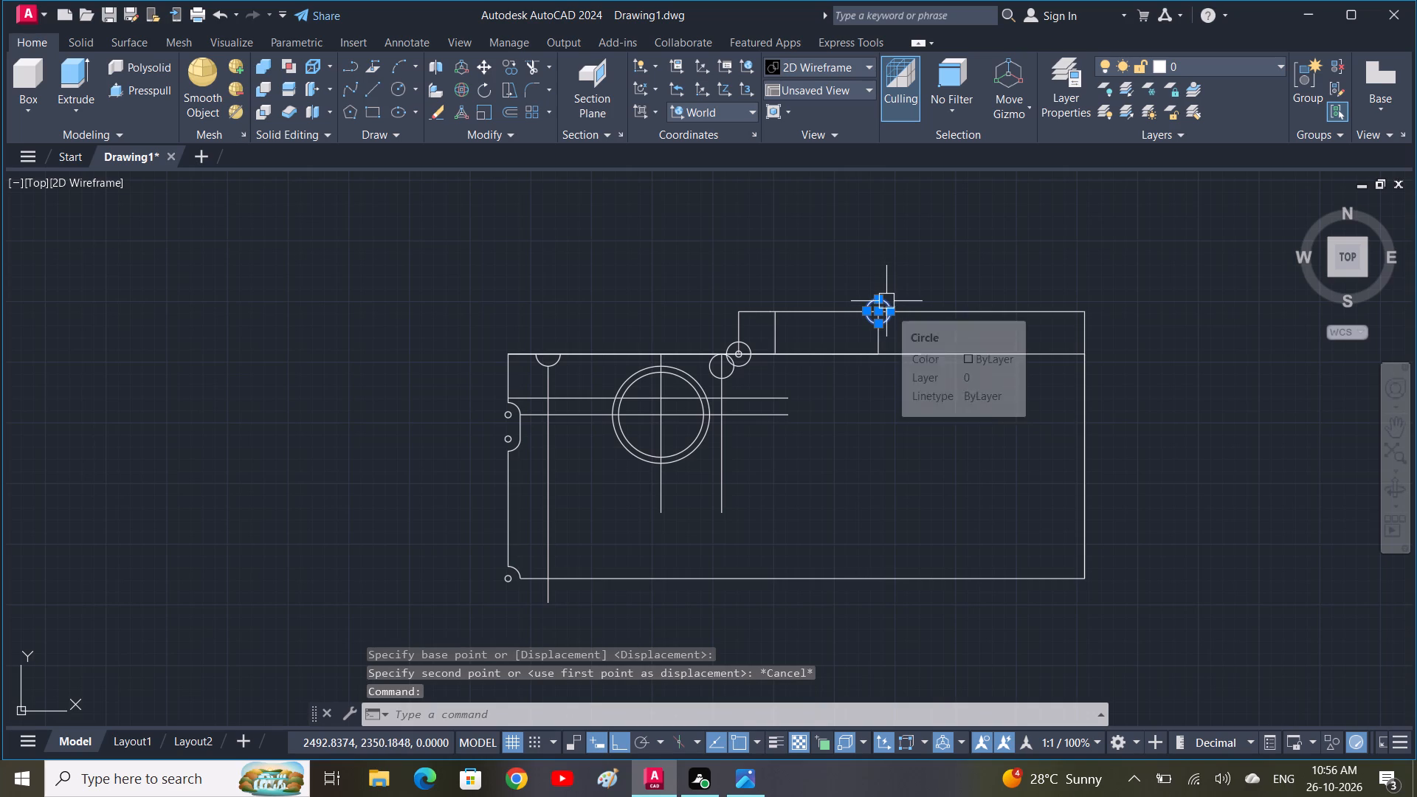
pyautogui.write('CO')
pyautogui.press('space')
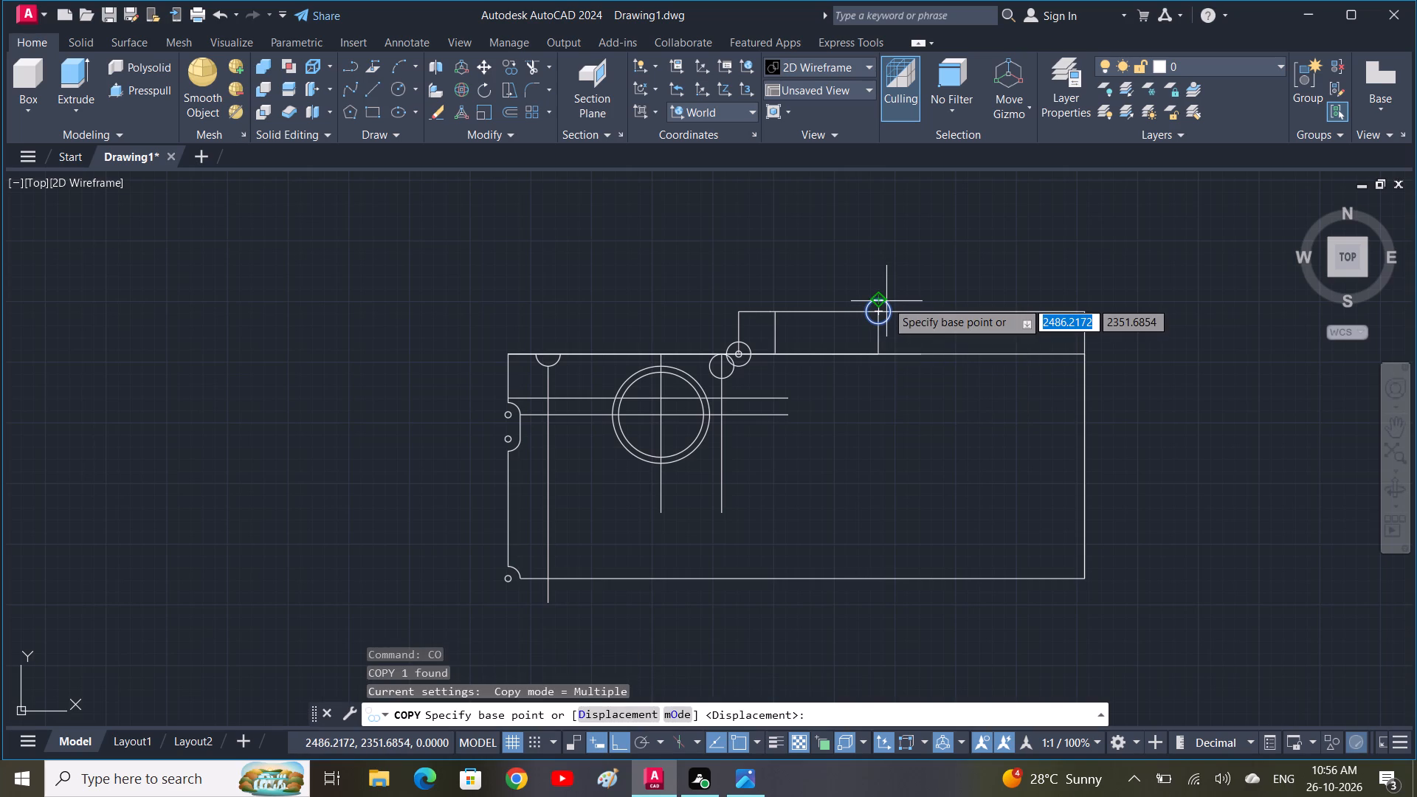
pyautogui.click(875, 314)
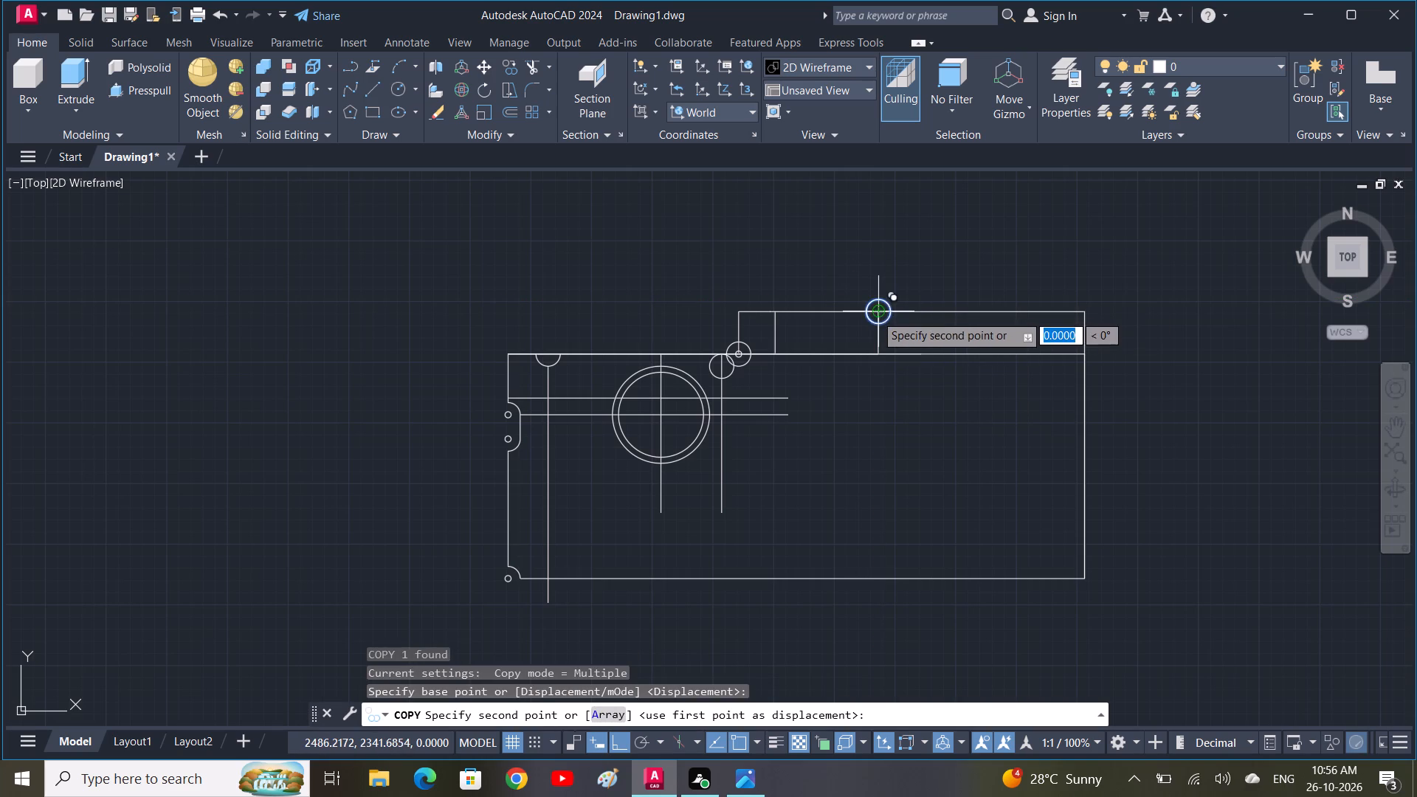
pyautogui.click(776, 313)
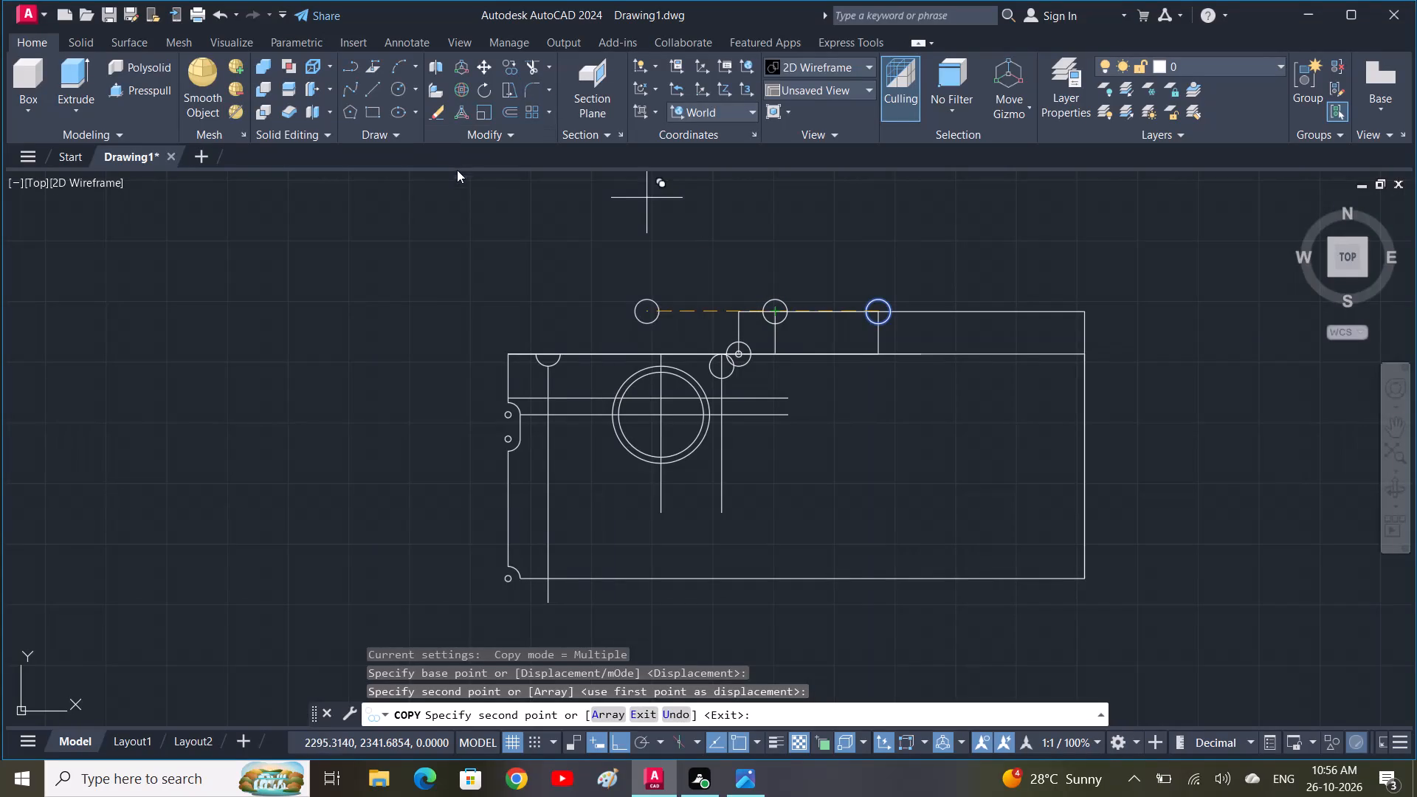
pyautogui.press('Escape')
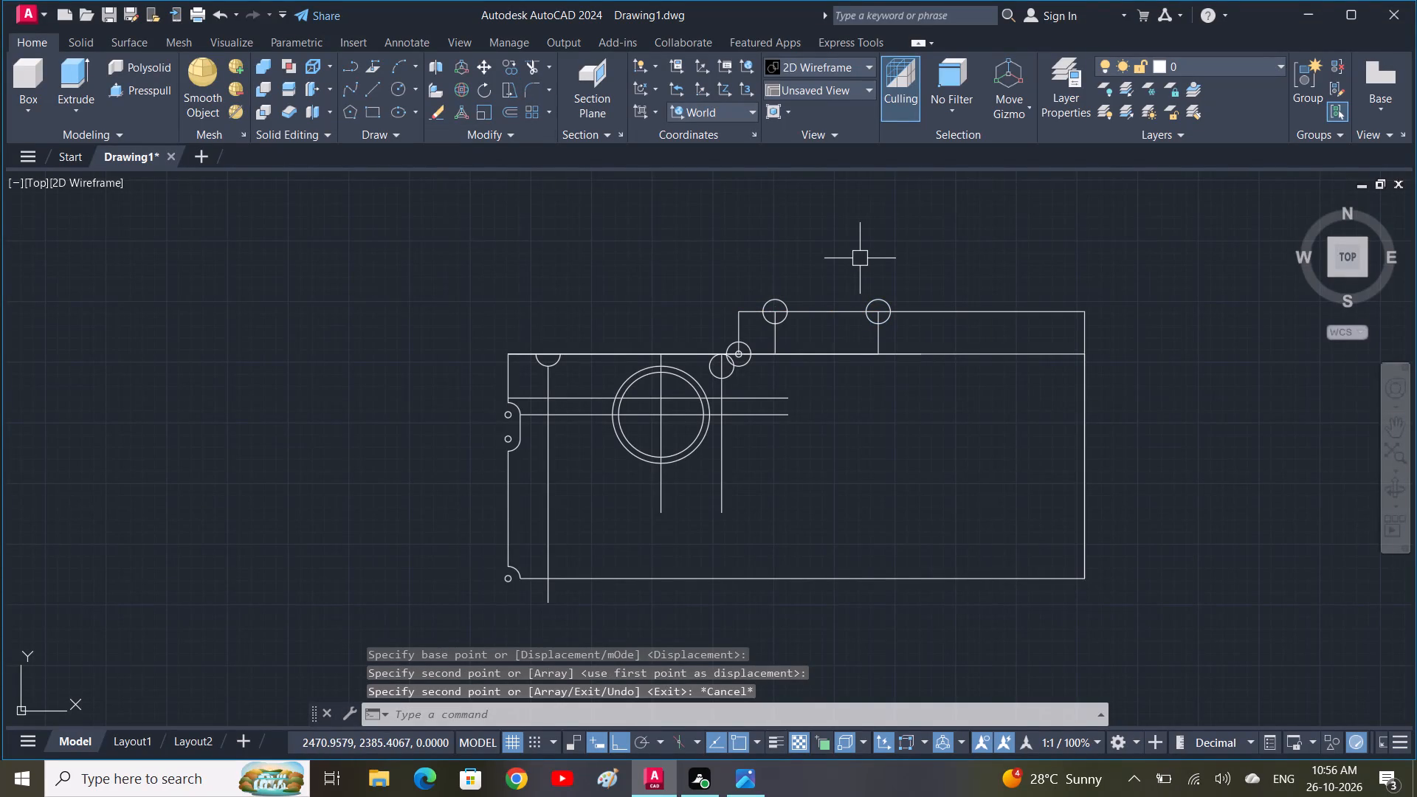
# Trim the two radius 10 circles on the raised upper edge to their lower halves and remove the edge segments inside them.
pyautogui.press('t')
pyautogui.press('r')
pyautogui.press('space')
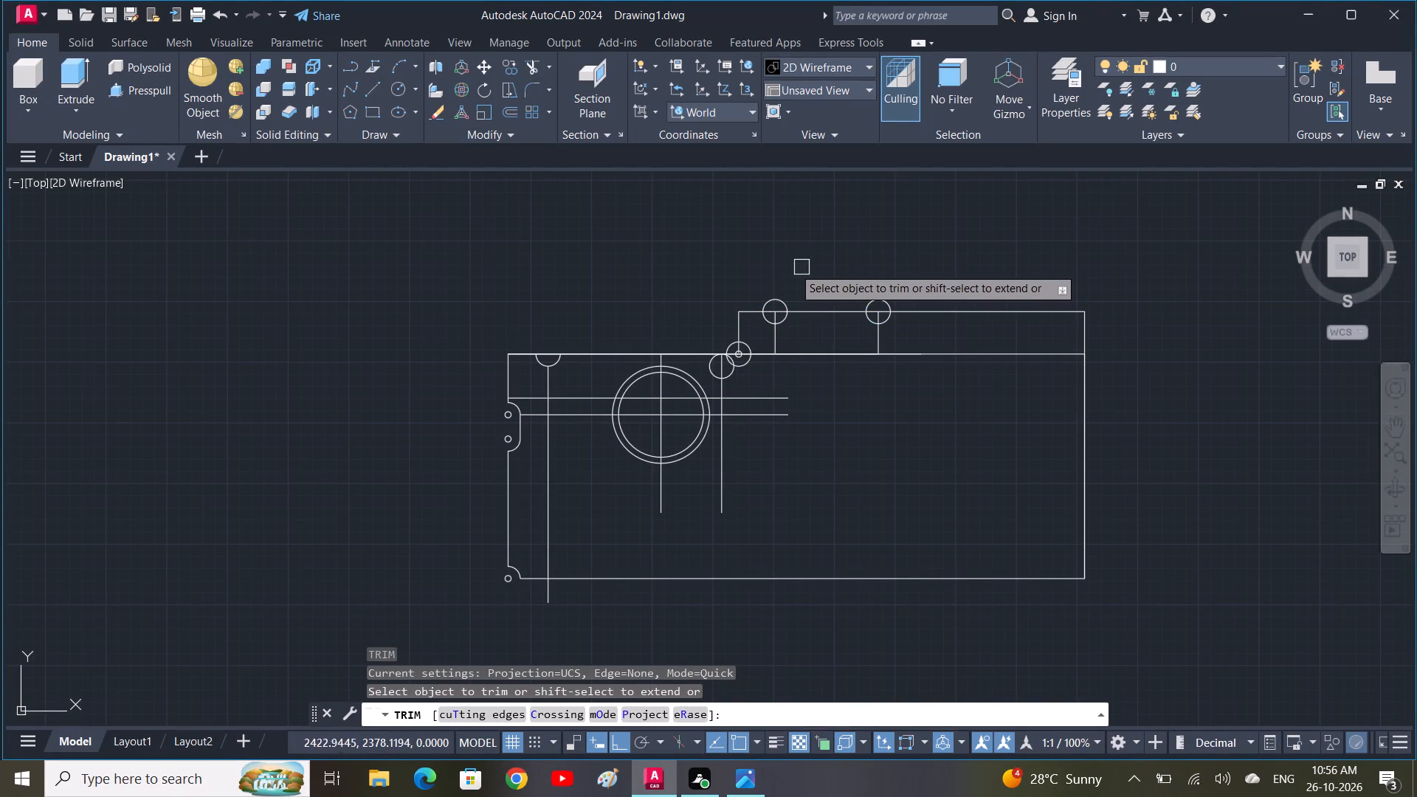
pyautogui.scroll(2, 749, 258)
pyautogui.click(818, 365)
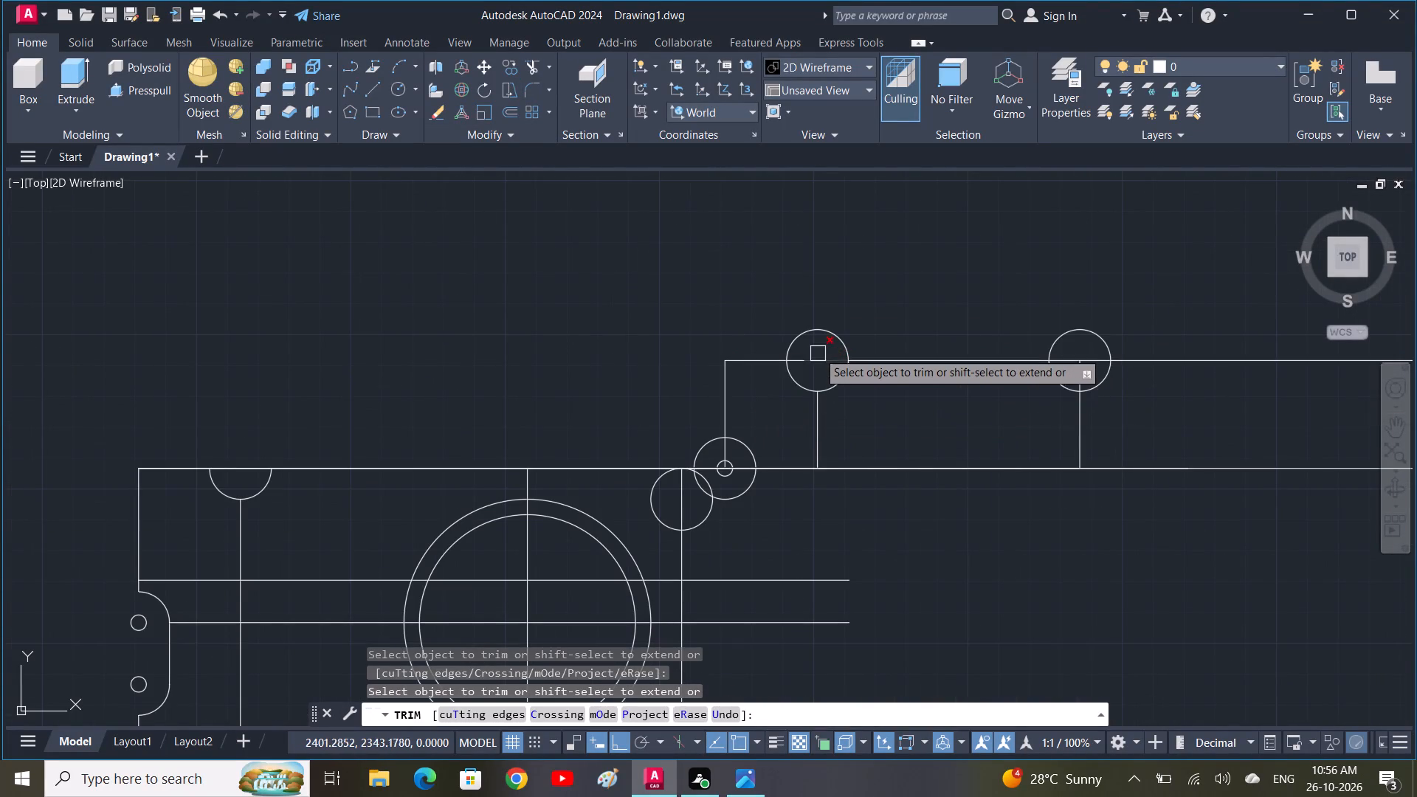
pyautogui.click(827, 328)
pyautogui.click(813, 357)
pyautogui.click(807, 358)
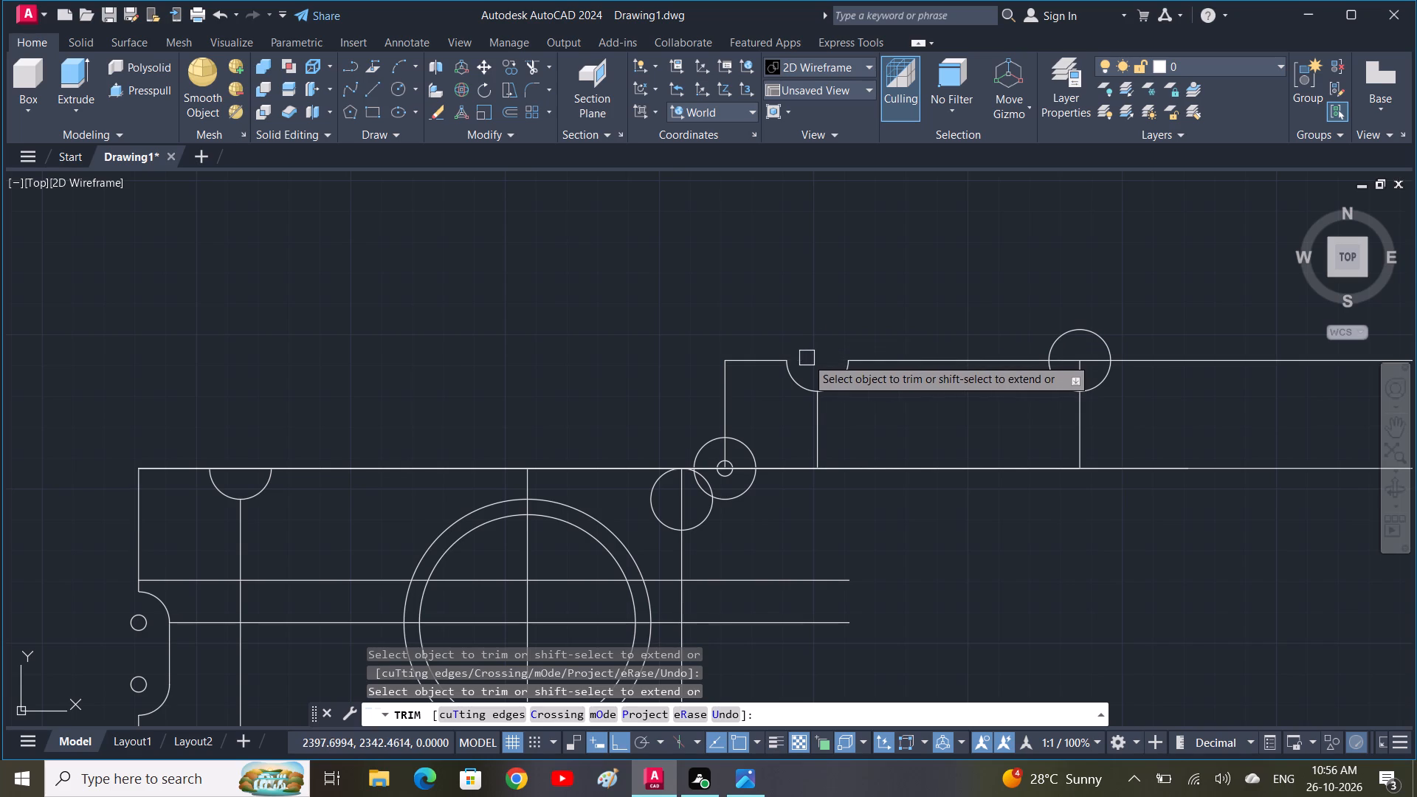
pyautogui.click(1064, 341)
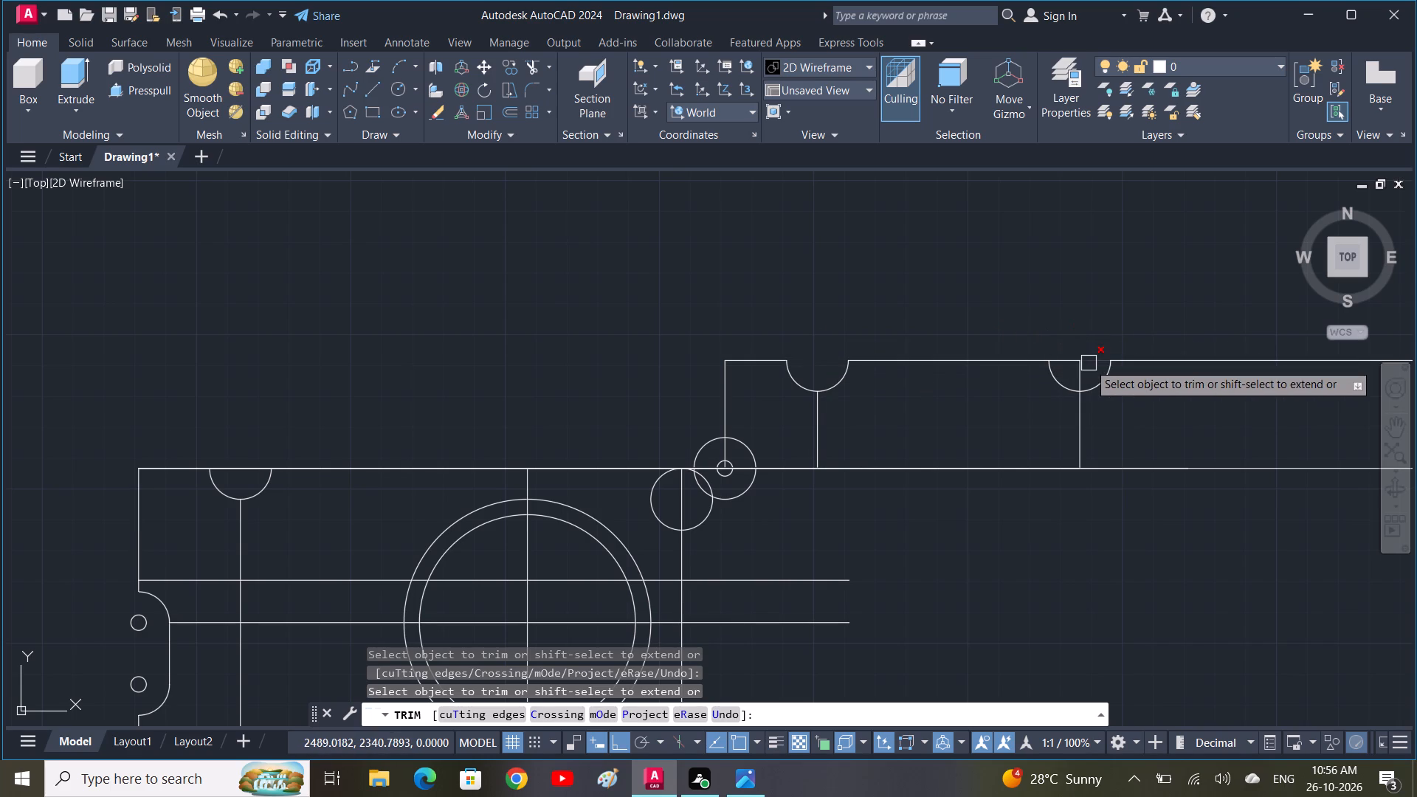
pyautogui.click(1089, 363)
pyautogui.click(1068, 363)
pyautogui.click(1075, 365)
pyautogui.press('Escape')
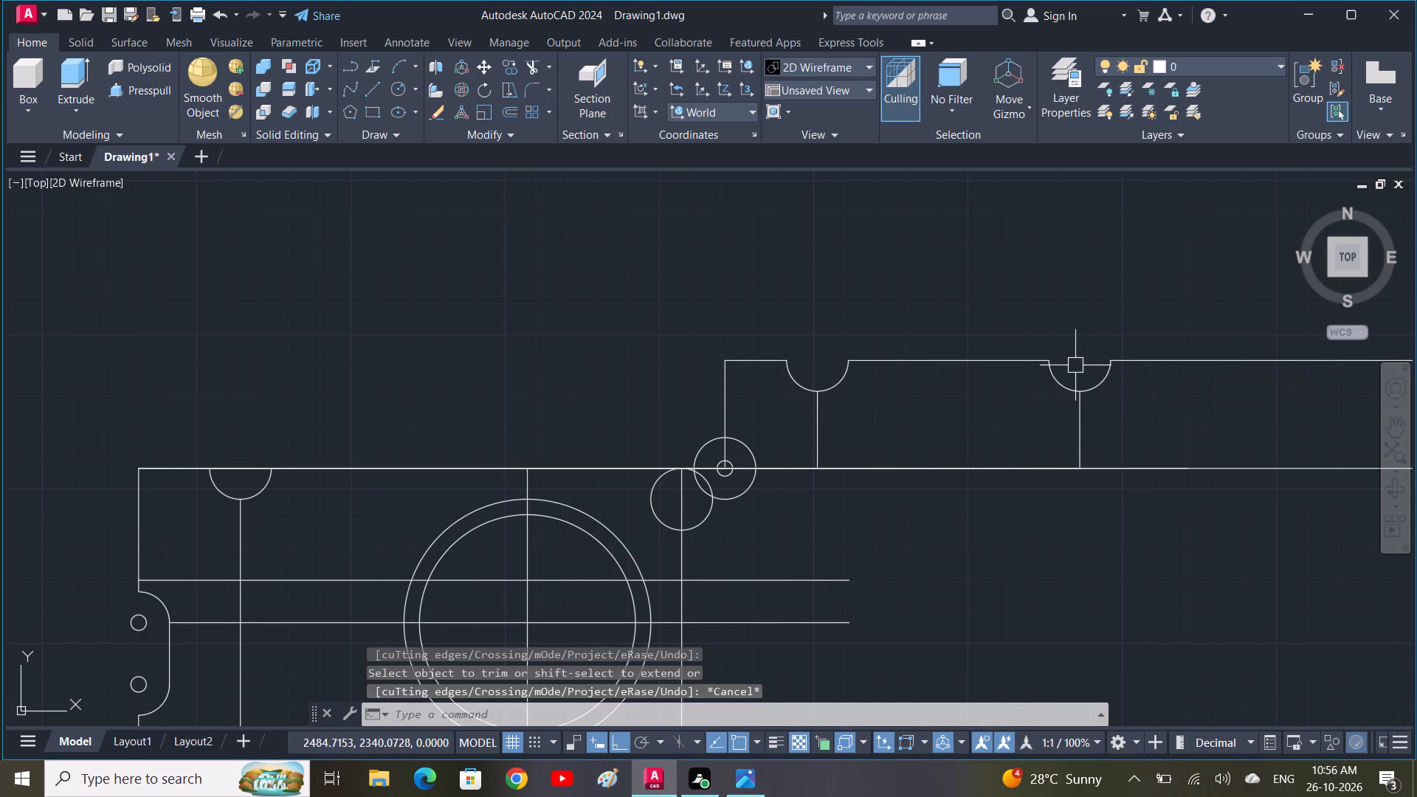
# Erase the two short vertical guides at 220 and 305 beneath the half-circle notches.
pyautogui.scroll(-1, 1031, 373)
pyautogui.click(1055, 406)
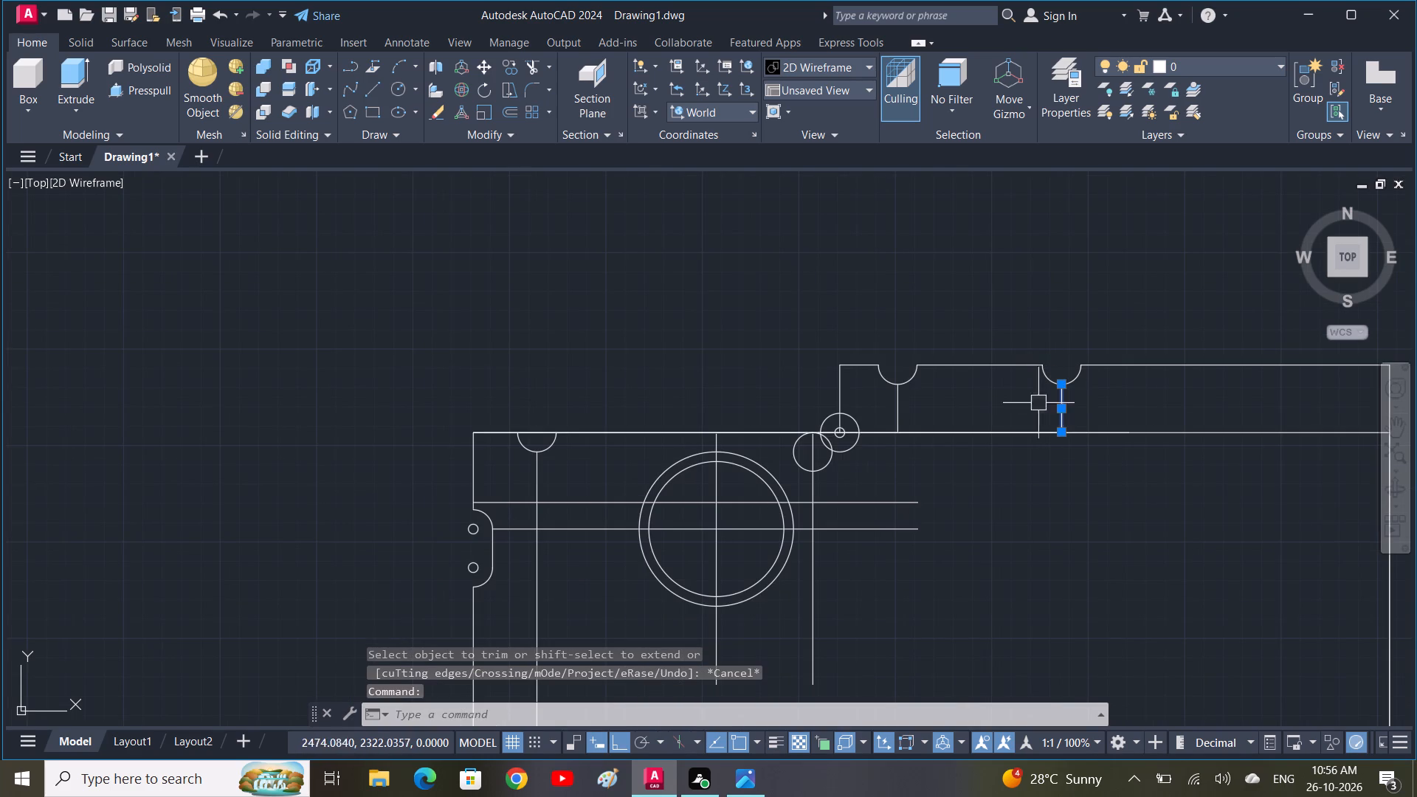
pyautogui.click(894, 392)
pyautogui.press('Delete')
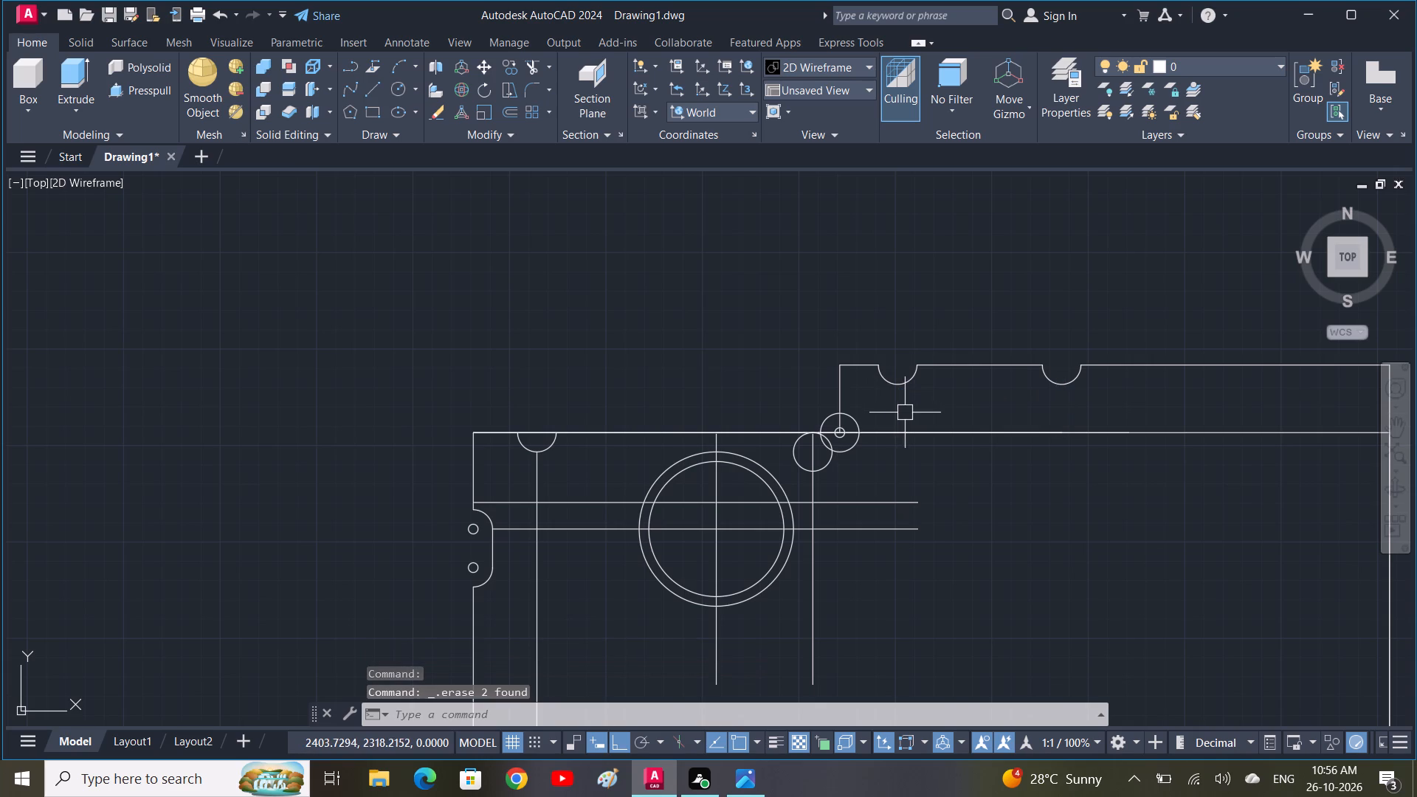
# Erase three overlapping horizontal lines that run from the plate's upper-left corner past the step at the lower top edge level.
pyautogui.click(918, 434)
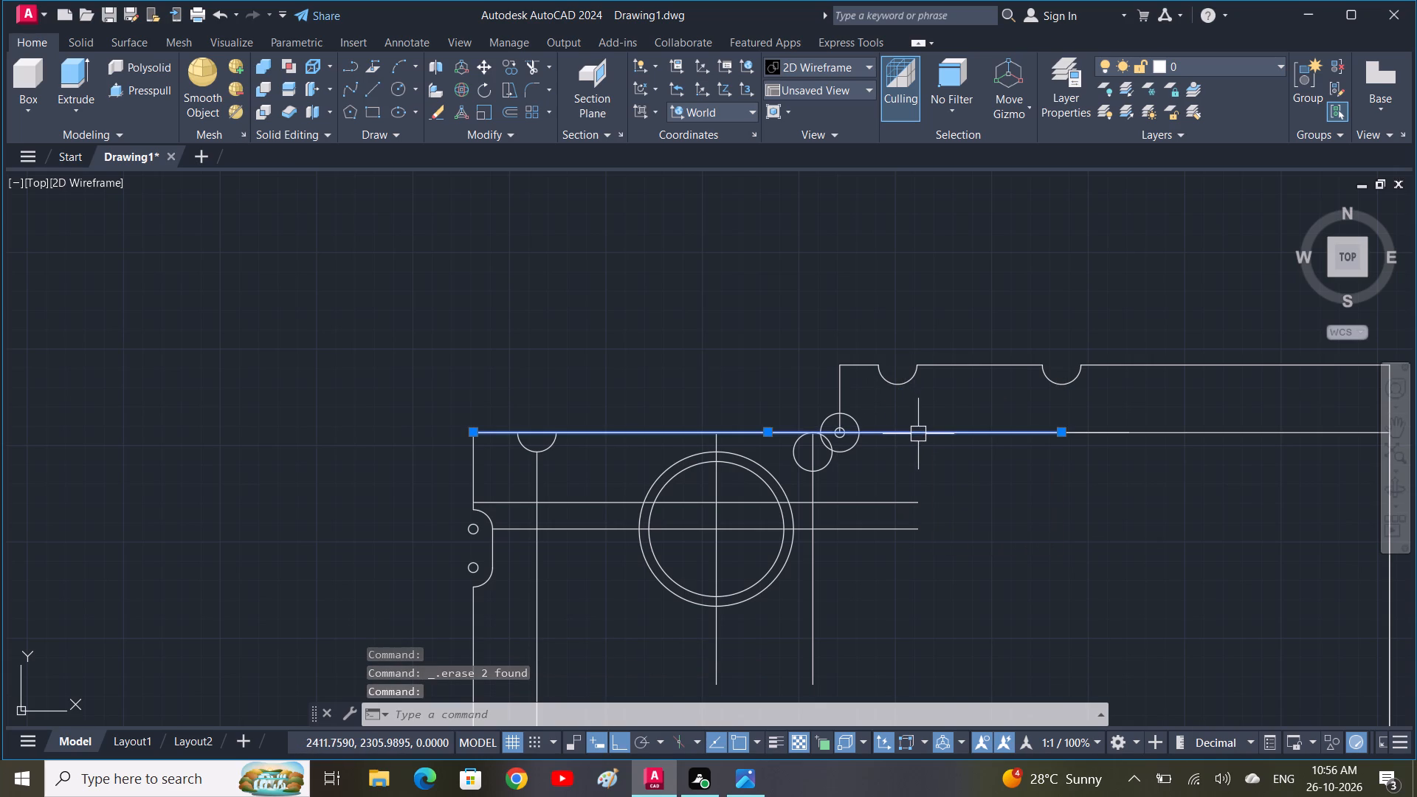
pyautogui.press('Delete')
pyautogui.click(901, 434)
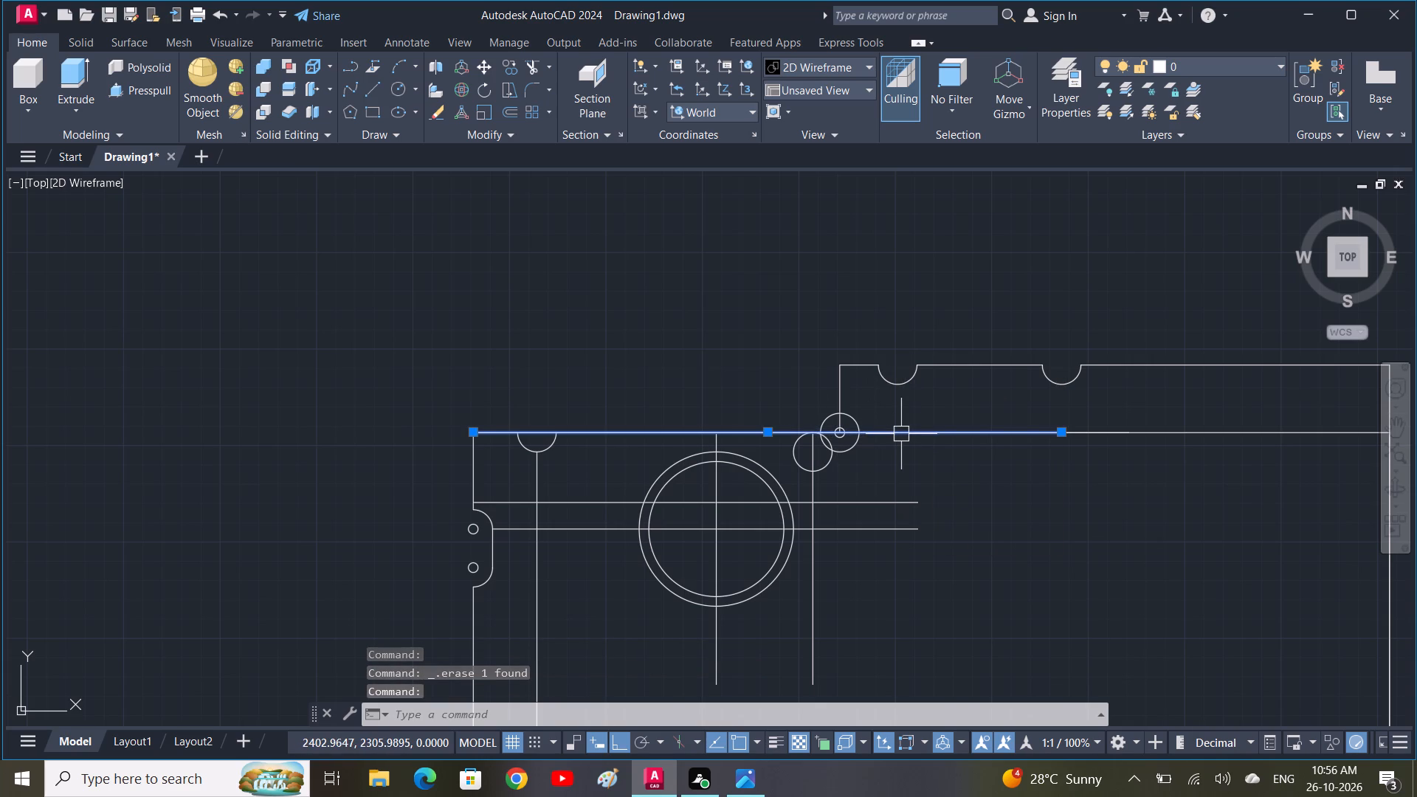
pyautogui.press('Delete')
pyautogui.click(909, 430)
pyautogui.press('Delete')
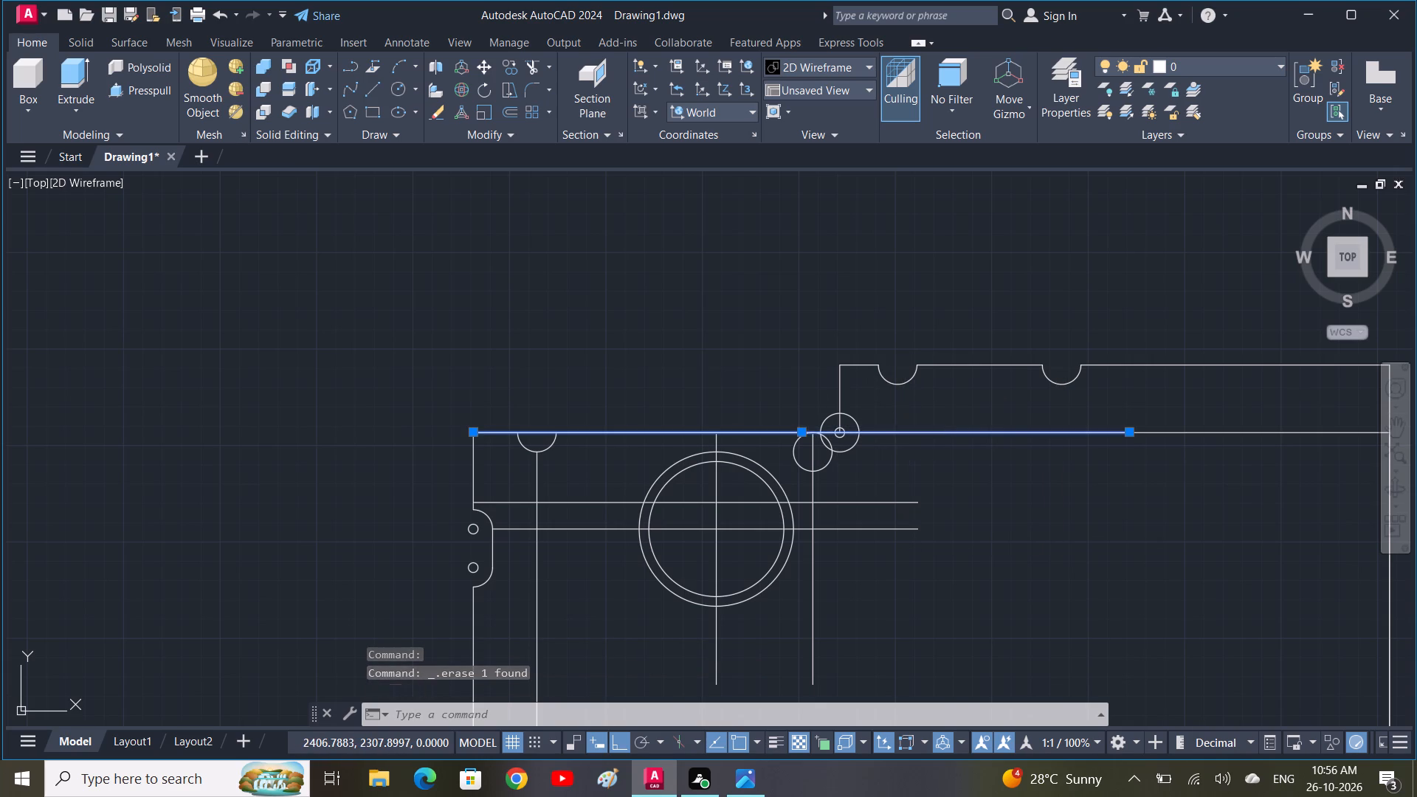
# Examine the 3 D DIA 22 reference image for the dimensions around the Ø70 bore, the step and the Ø30 boss.
pyautogui.scroll(1, 869, 480)
pyautogui.scroll(-1, 855, 511)
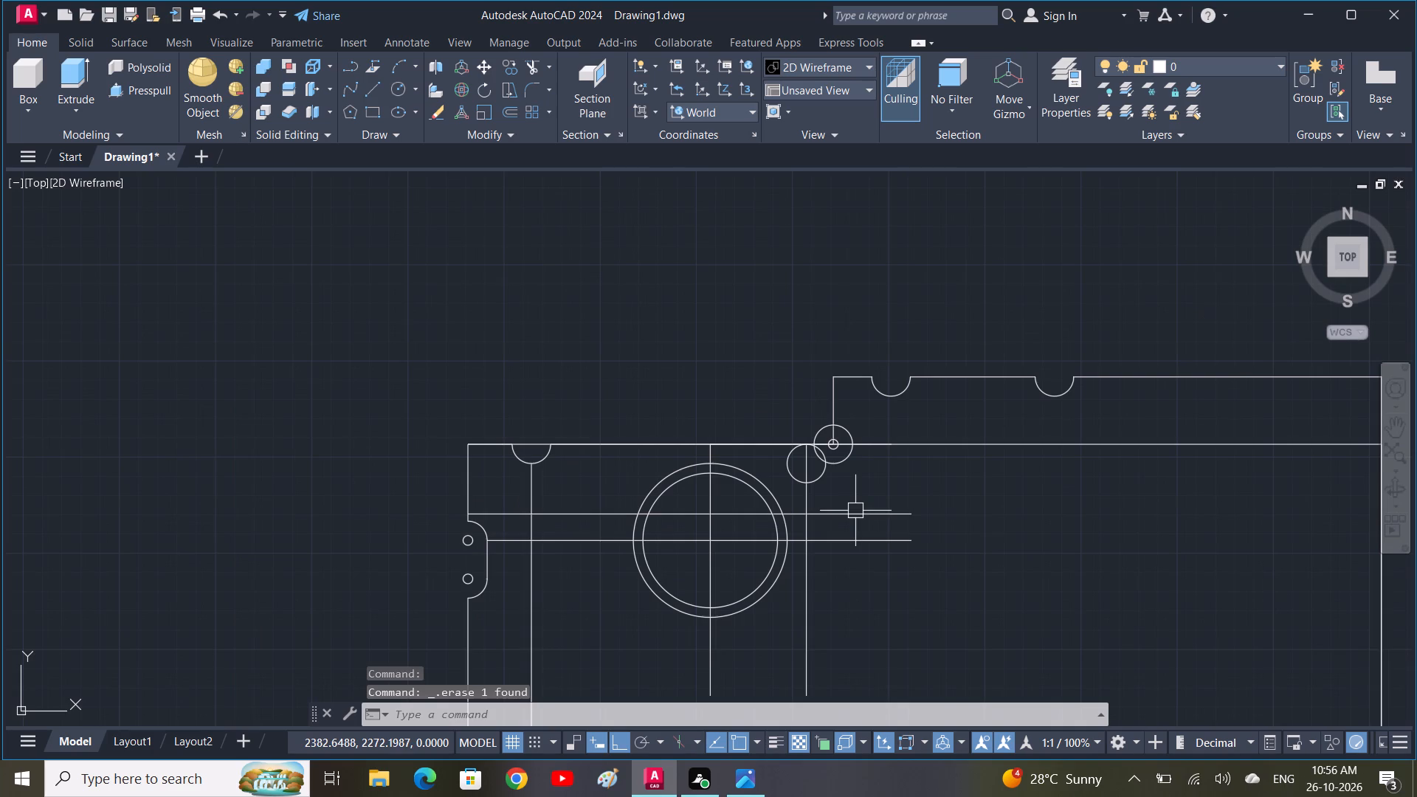
pyautogui.scroll(1, 840, 455)
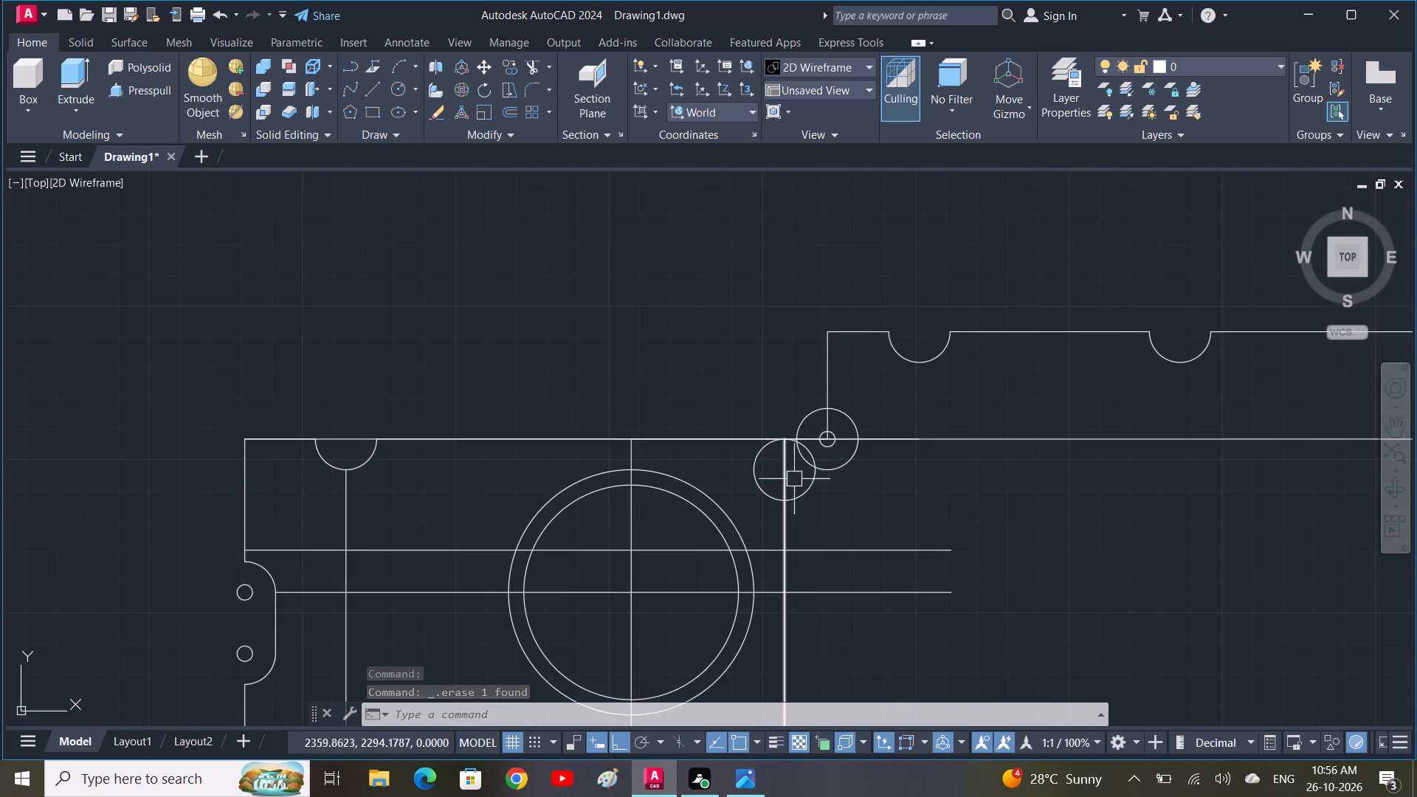
pyautogui.click(806, 485)
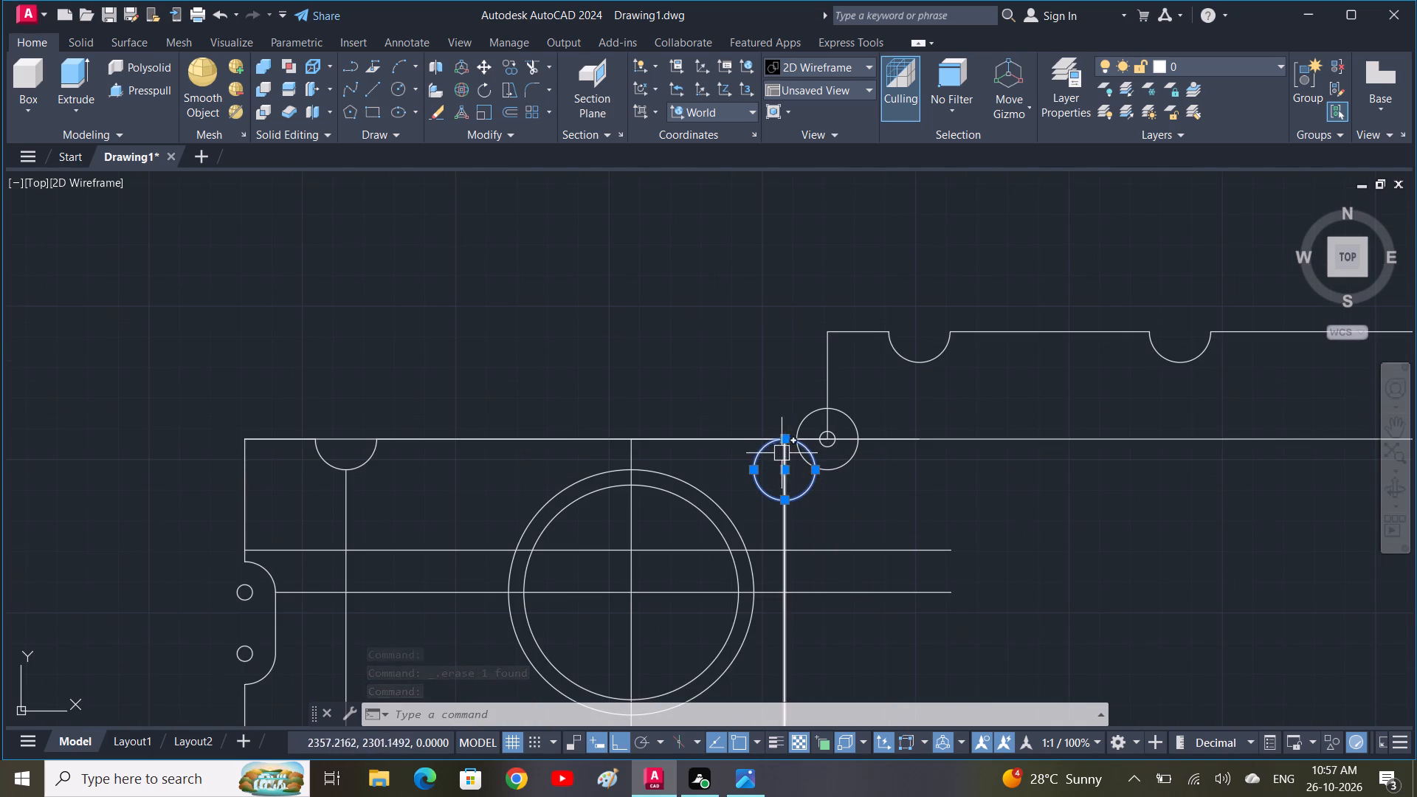
pyautogui.scroll(-2, 679, 456)
pyautogui.moveTo(771, 629); pyautogui.dragTo(784, 590, button='middle')
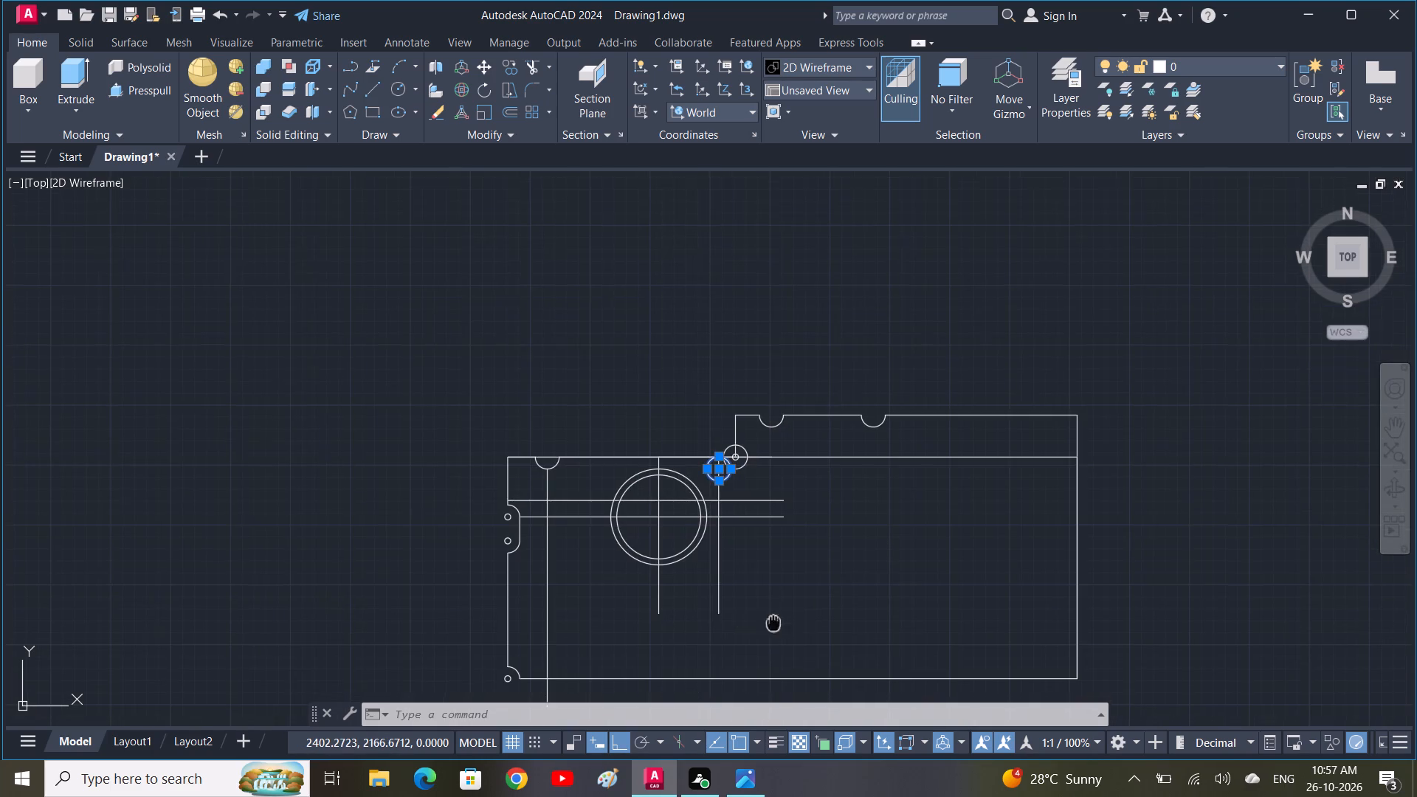
pyautogui.moveTo(784, 590); pyautogui.dragTo(817, 463, button='middle')
pyautogui.click(748, 779)
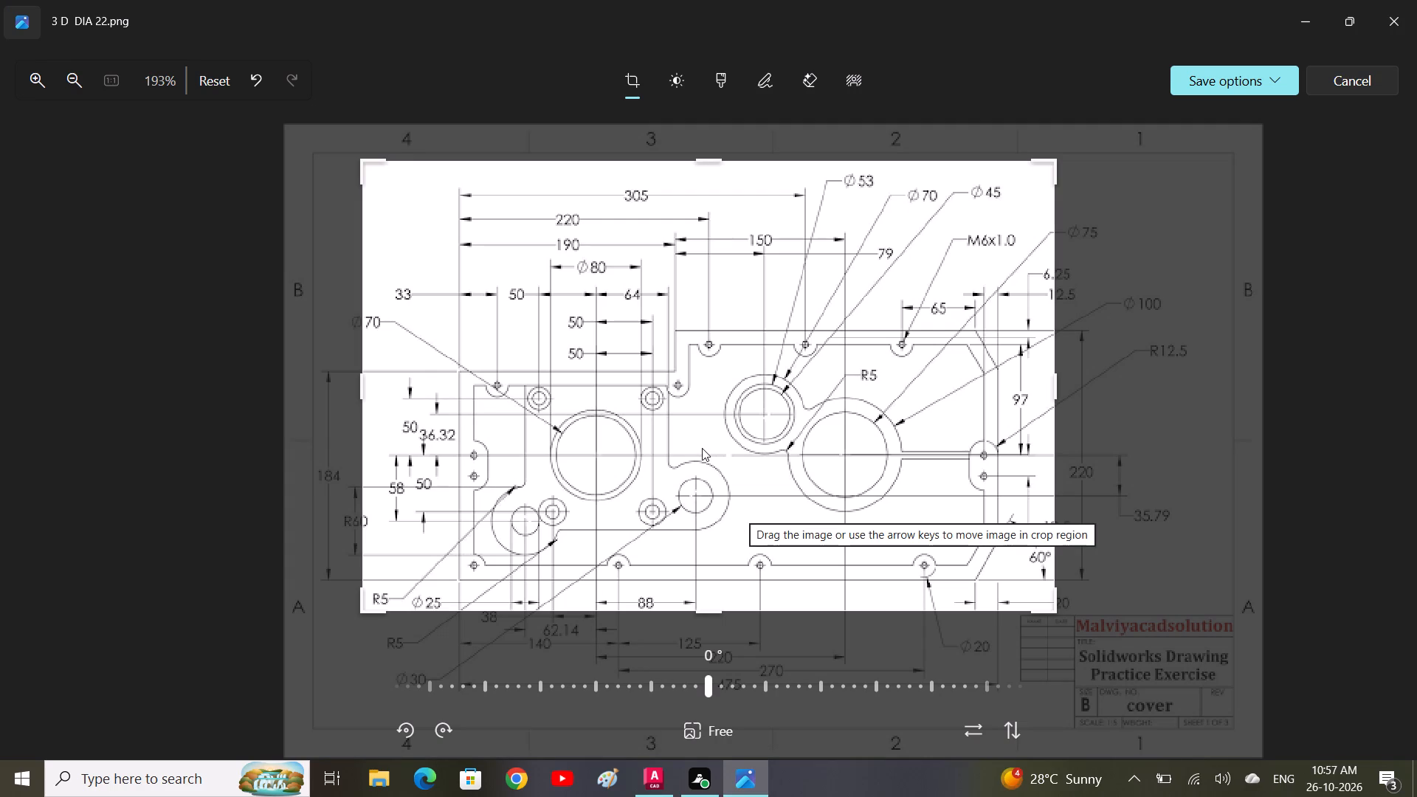
pyautogui.moveTo(671, 481); pyautogui.dragTo(701, 388, button='middle')
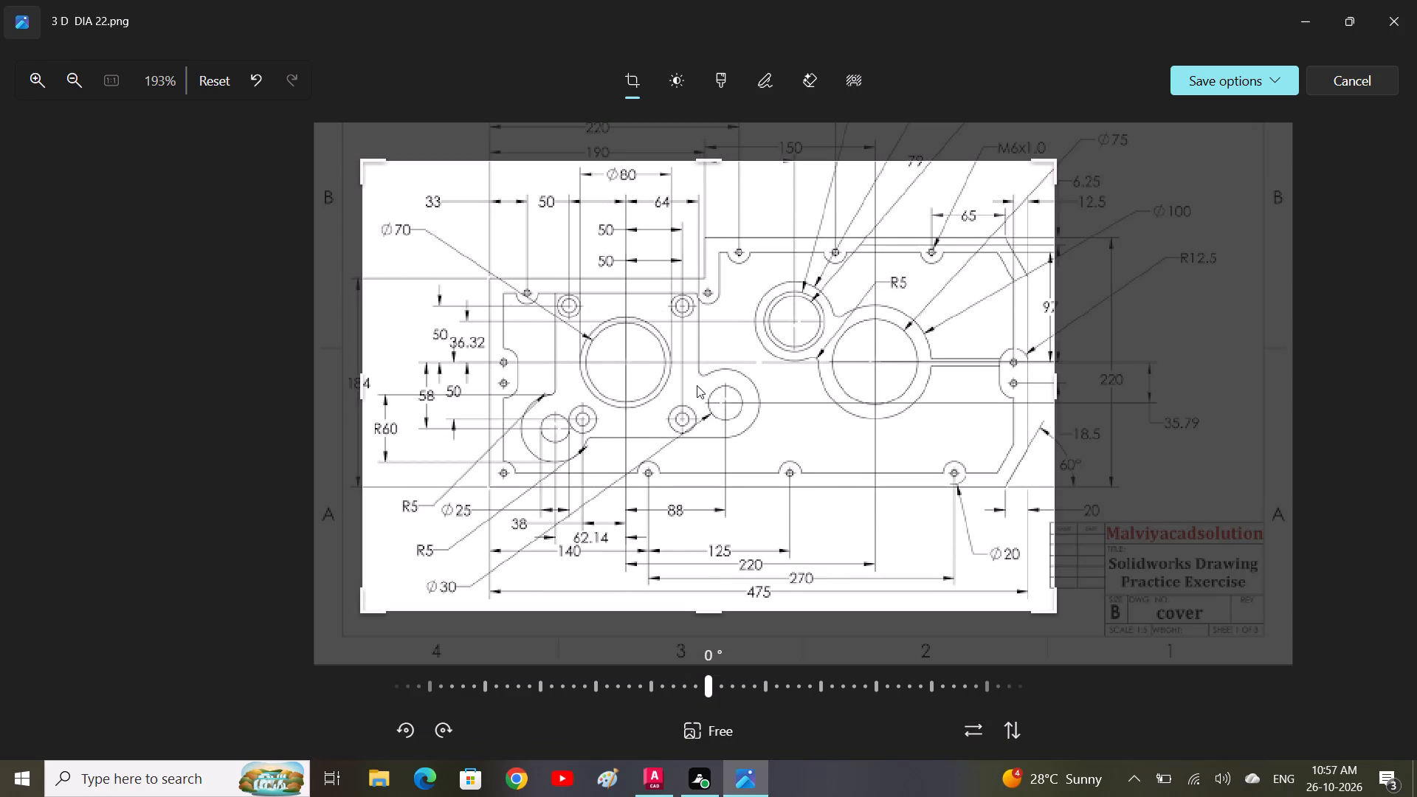
pyautogui.scroll(-1, 702, 410)
pyautogui.scroll(2, 702, 410)
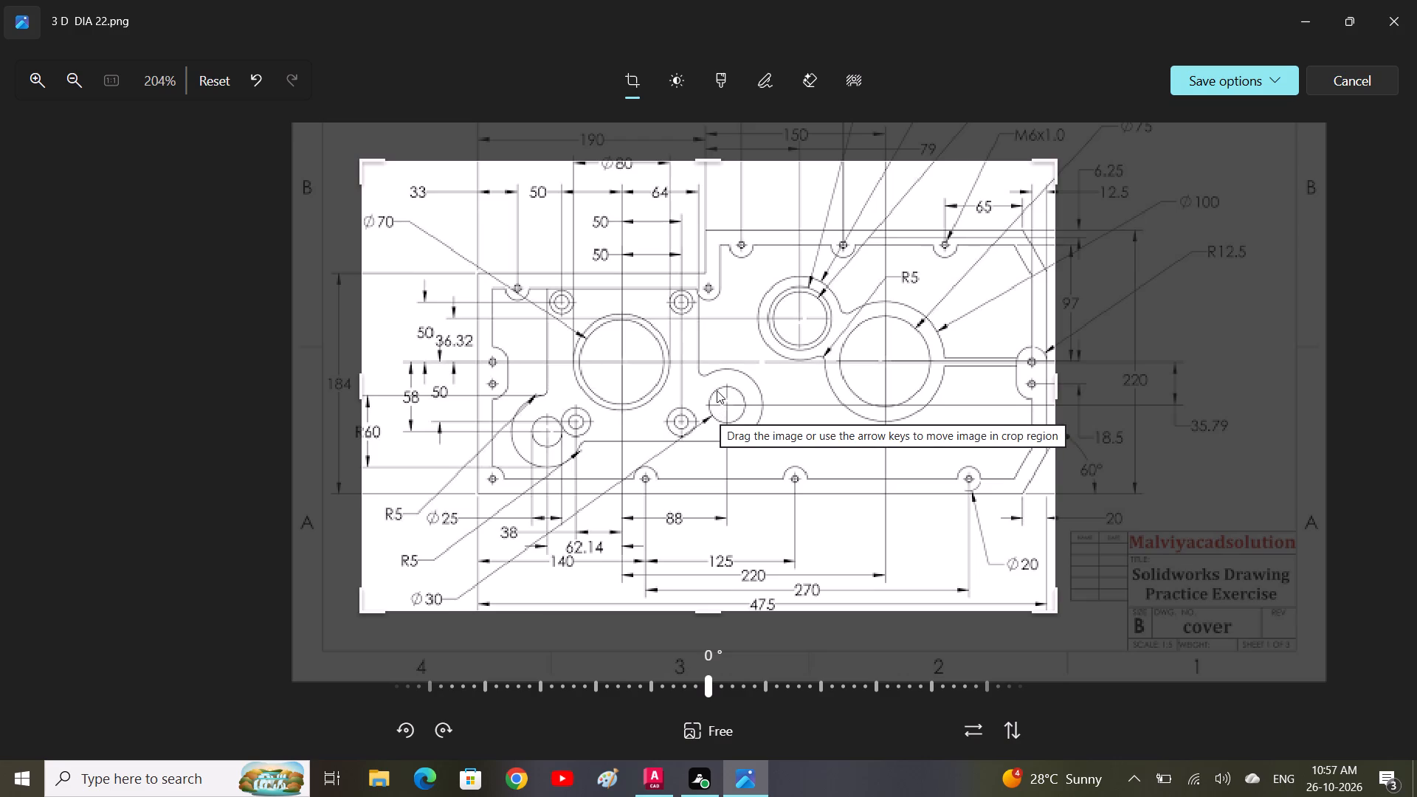
pyautogui.click(647, 796)
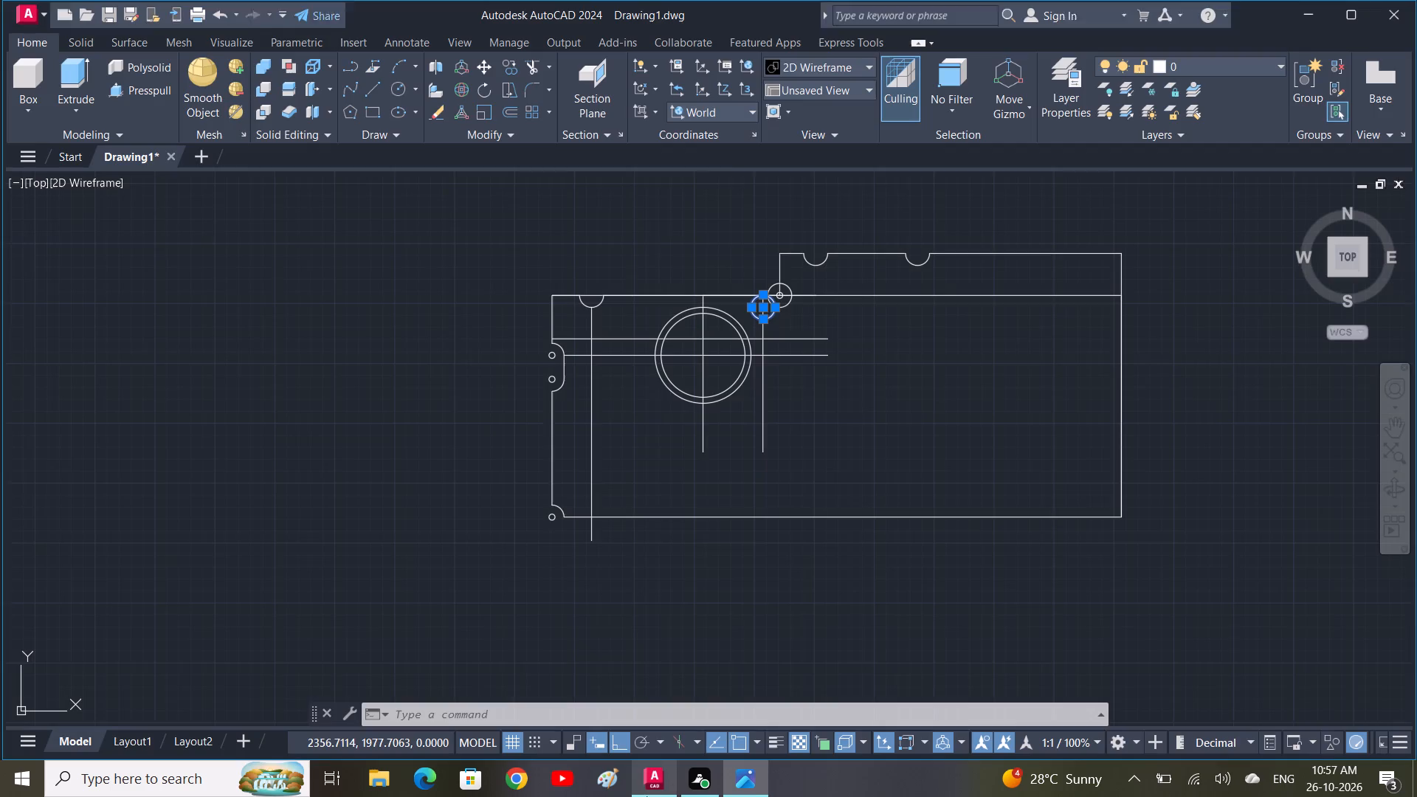
pyautogui.press('Escape')
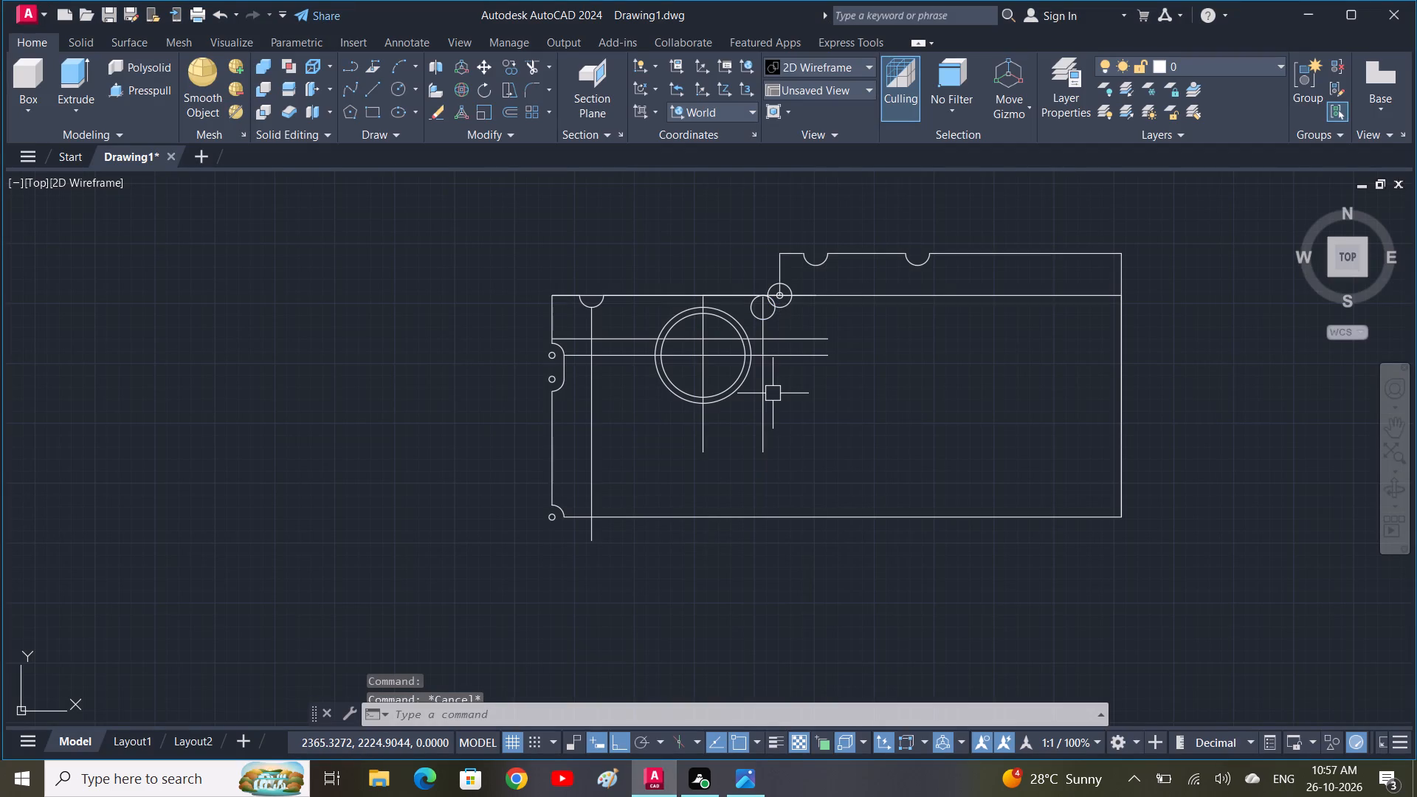
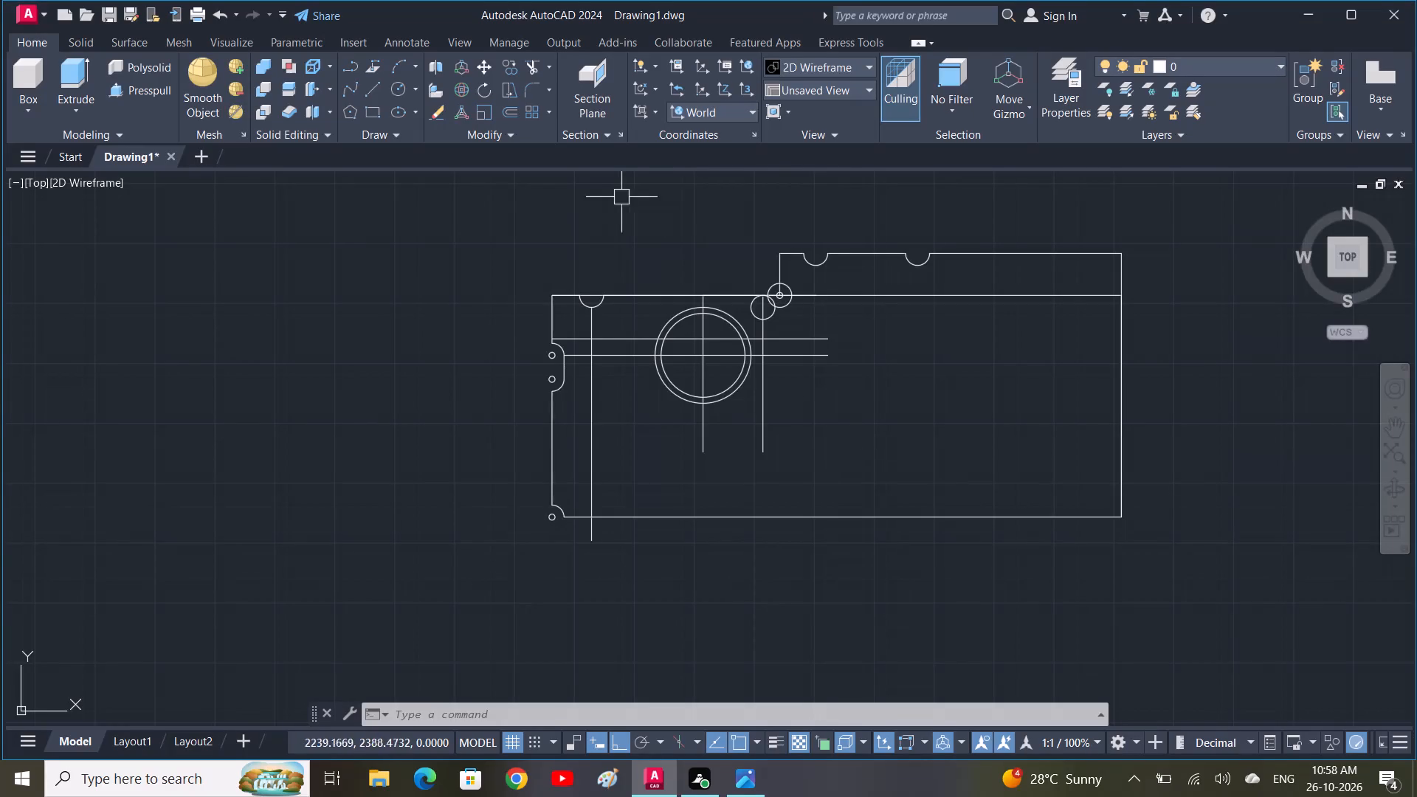
# Switch to the 3 D DIA 22 reference image in Photos and examine the dimensions of the plate's right-hand end and lower edge.
pyautogui.click(744, 774)
pyautogui.moveTo(801, 311); pyautogui.dragTo(782, 390, button='middle')
pyautogui.moveTo(810, 381); pyautogui.dragTo(661, 357, button='middle')
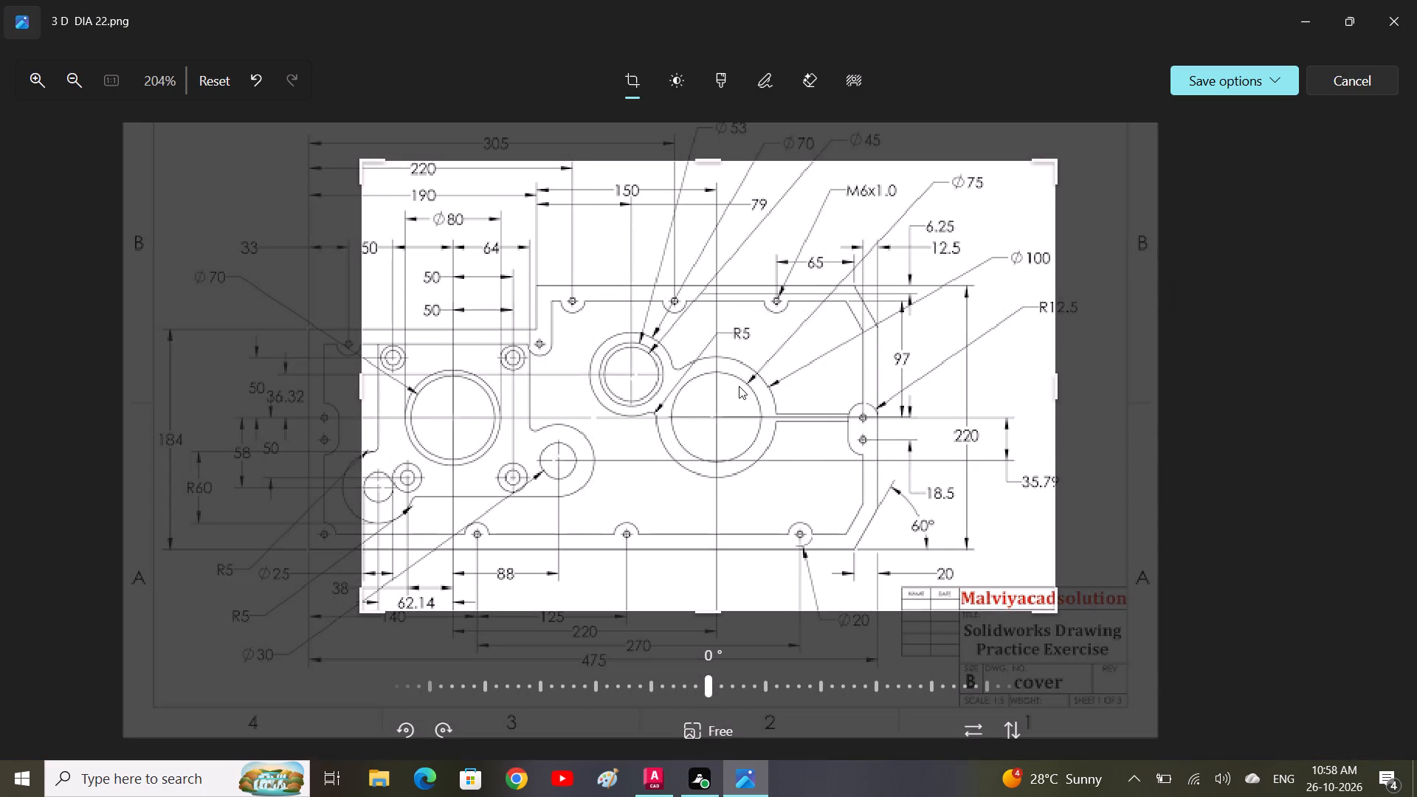
pyautogui.scroll(1, 739, 386)
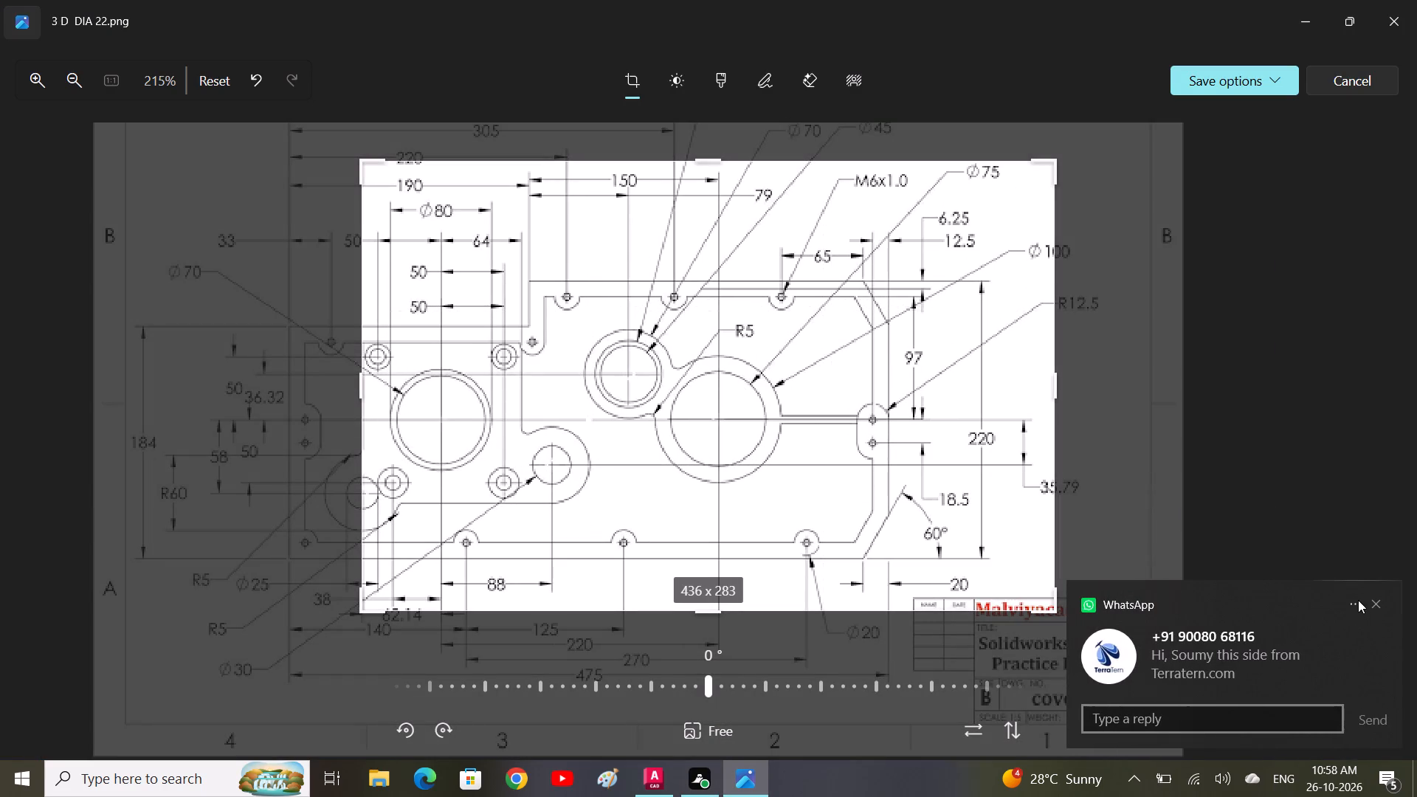
pyautogui.click(1370, 598)
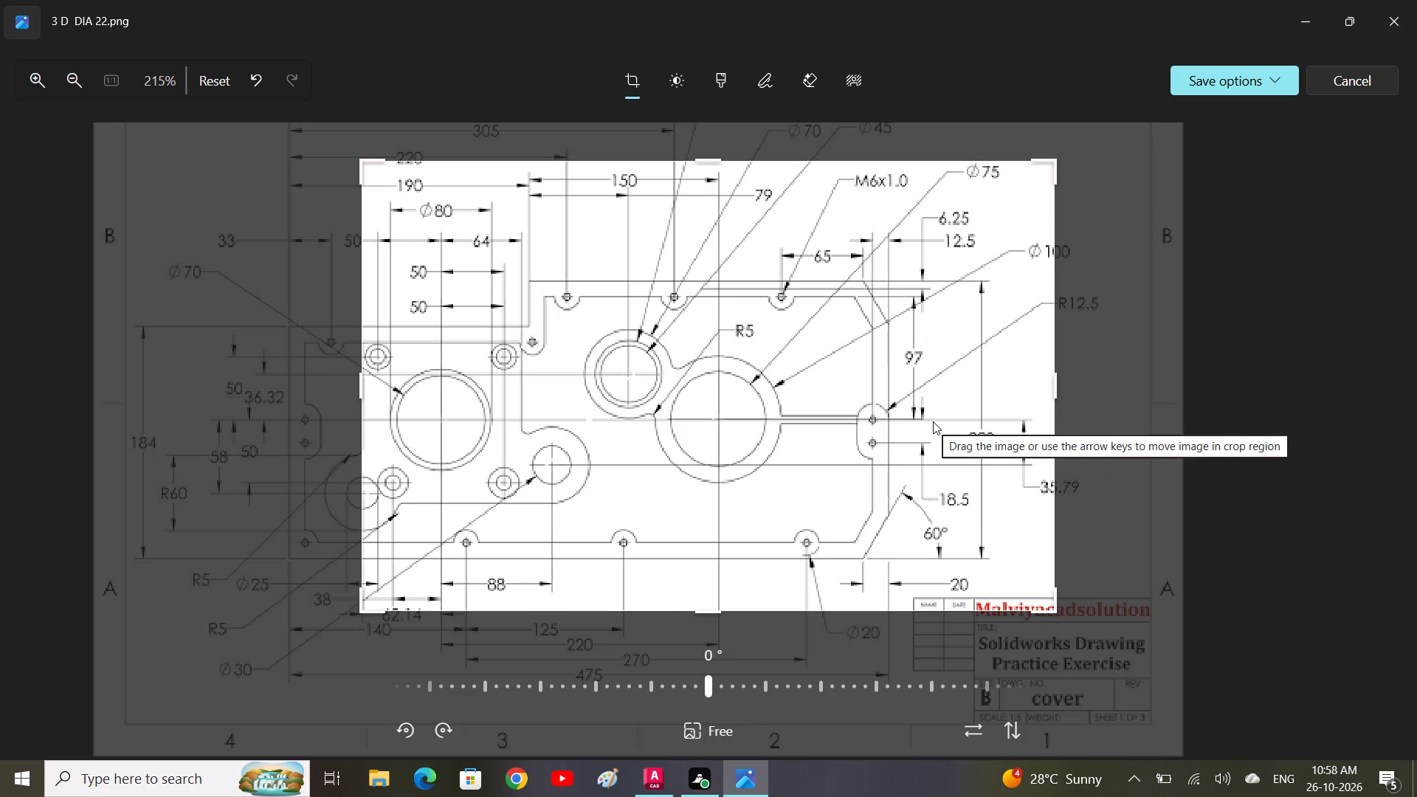
pyautogui.moveTo(932, 421); pyautogui.dragTo(935, 368, button='middle')
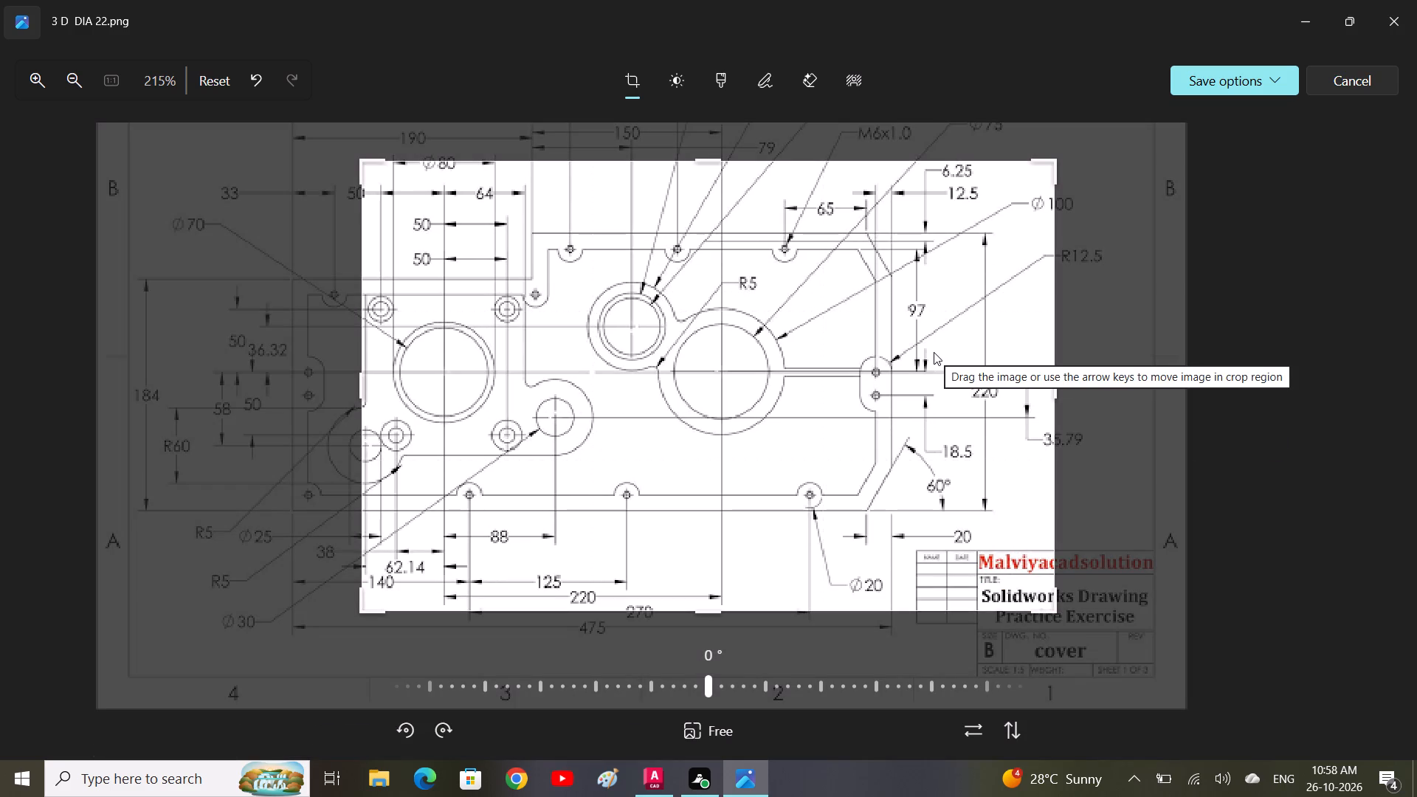
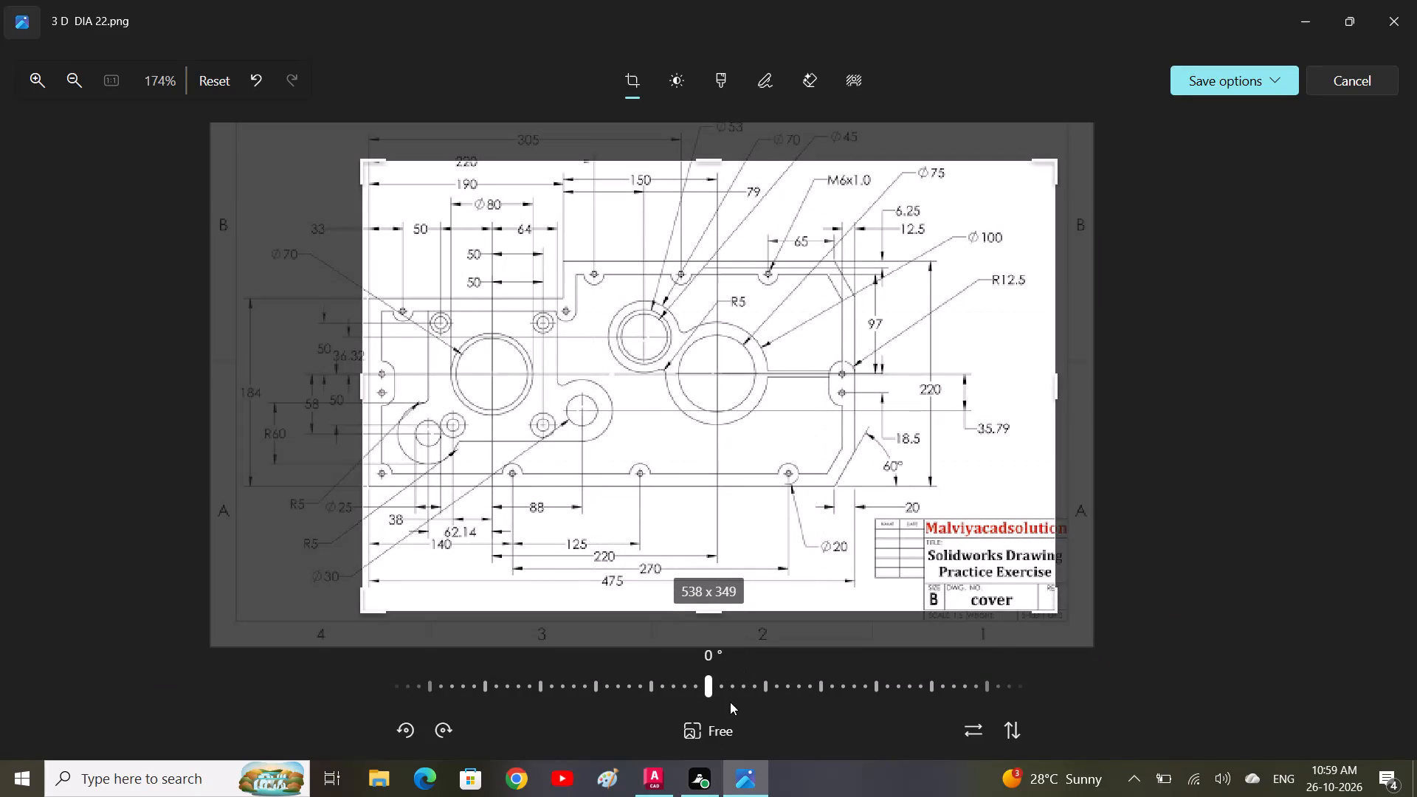
# Examine the reference drawing's dimensions around the plate's upper edge, chamfered right-hand corners and central bores.
pyautogui.scroll(2, 871, 279)
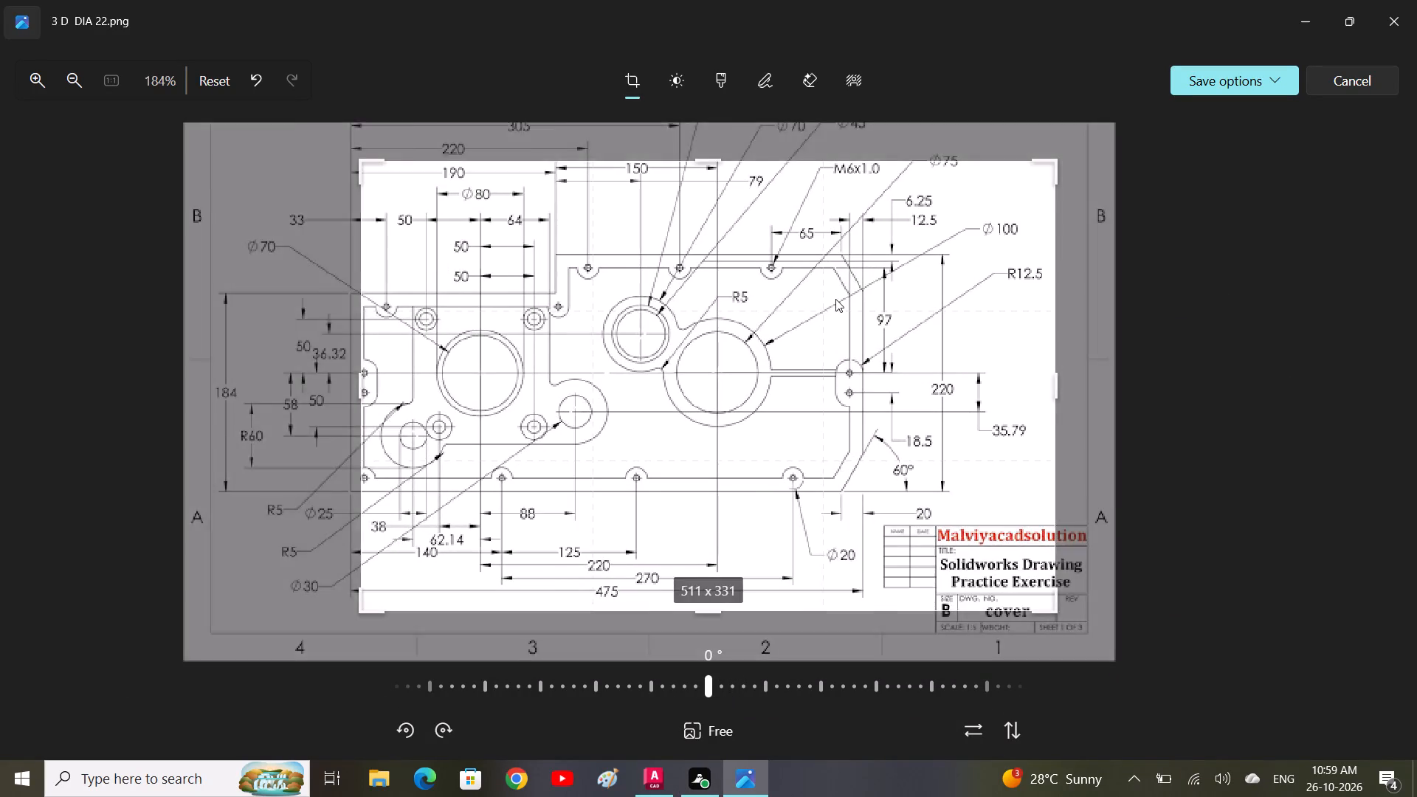
pyautogui.scroll(2, 835, 299)
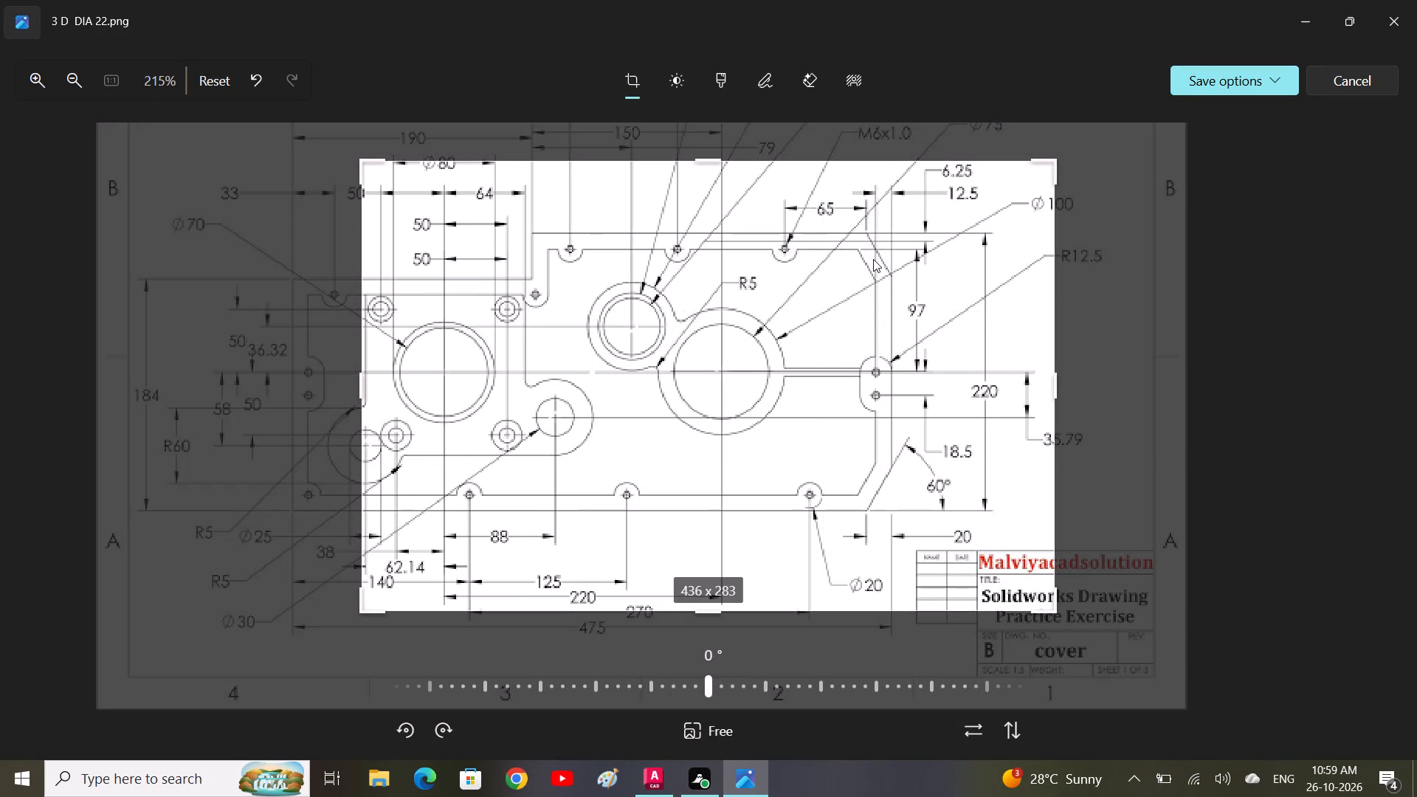
pyautogui.moveTo(873, 259); pyautogui.dragTo(873, 280, button='middle')
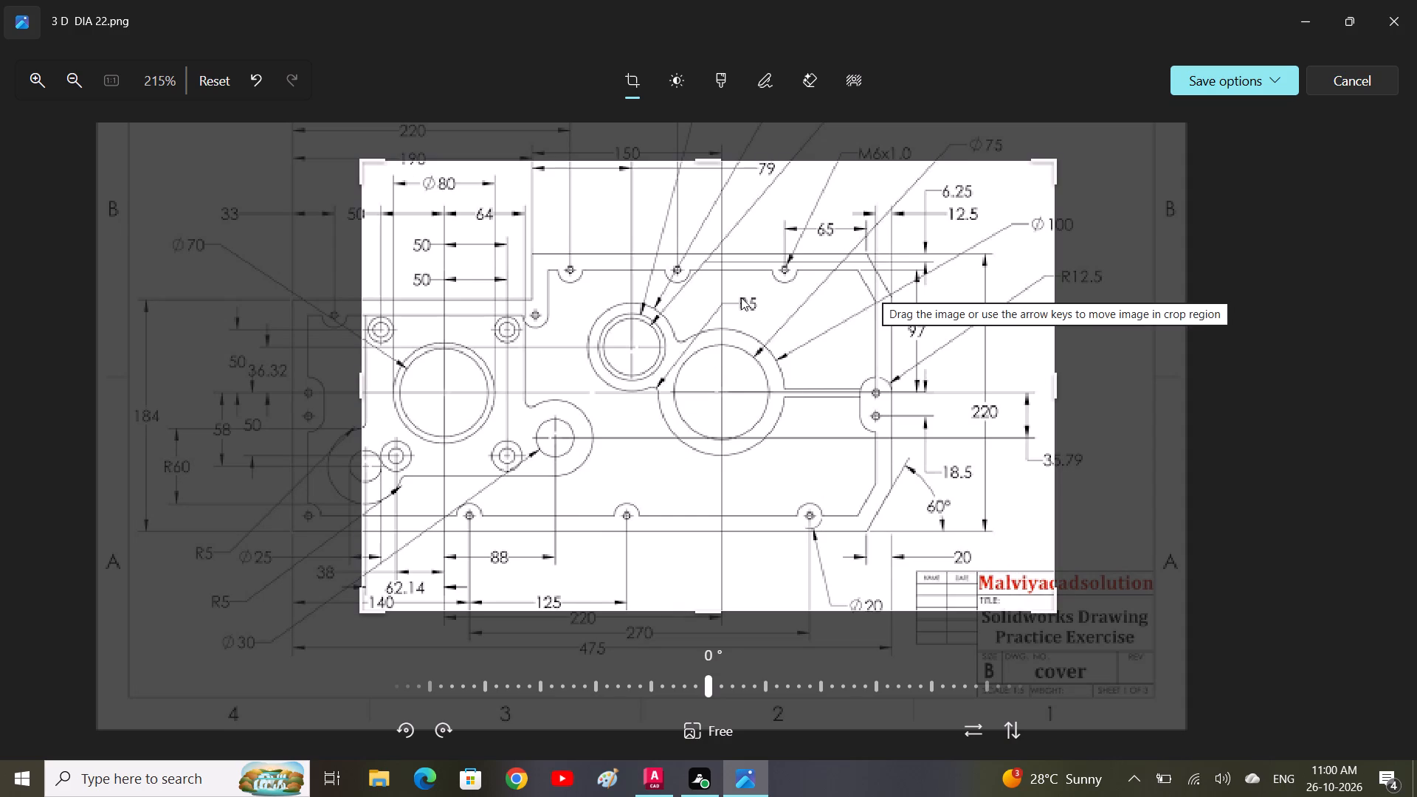
pyautogui.scroll(-1, 748, 283)
pyautogui.middleClick(745, 396)
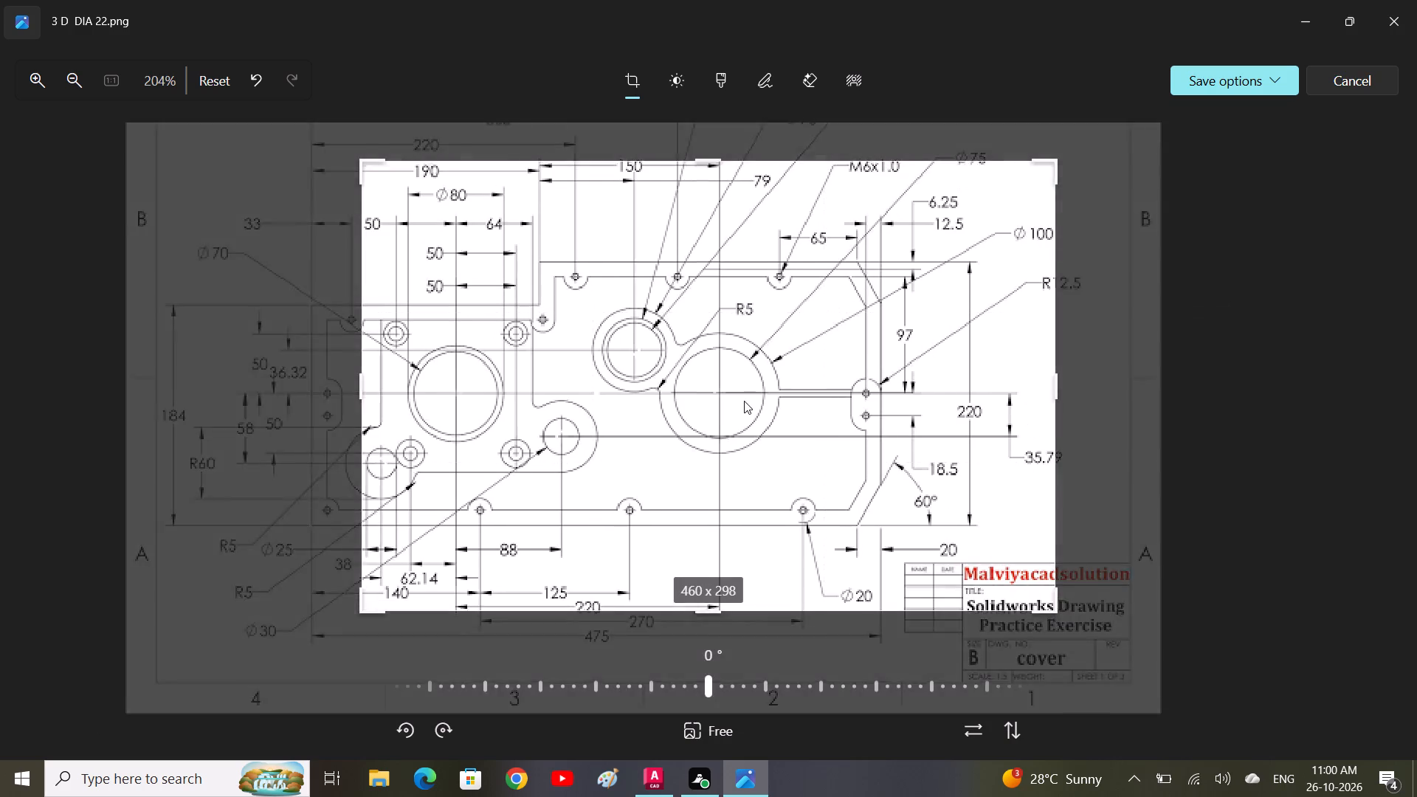
pyautogui.moveTo(791, 268); pyautogui.dragTo(790, 331, button='middle')
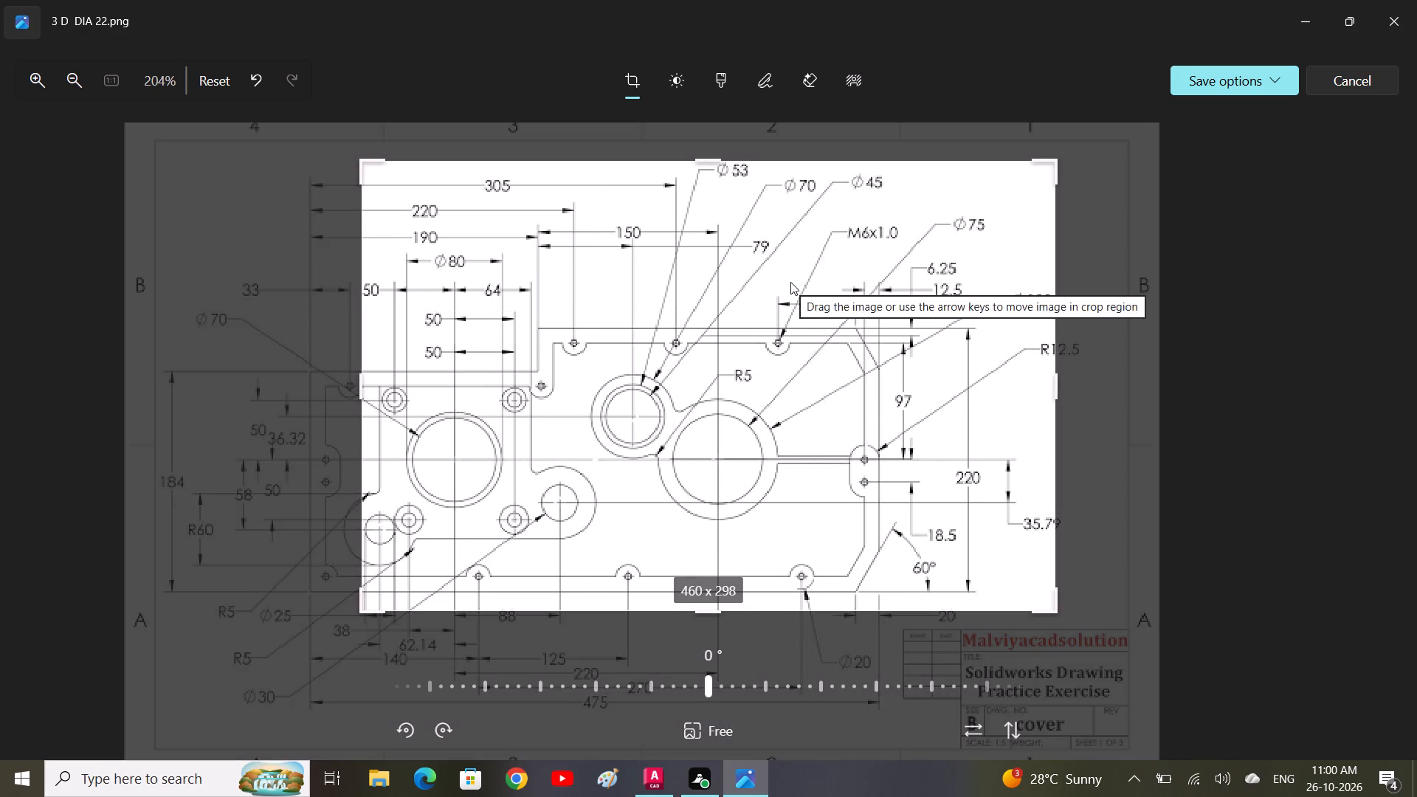
pyautogui.moveTo(790, 282); pyautogui.dragTo(793, 298, button='middle')
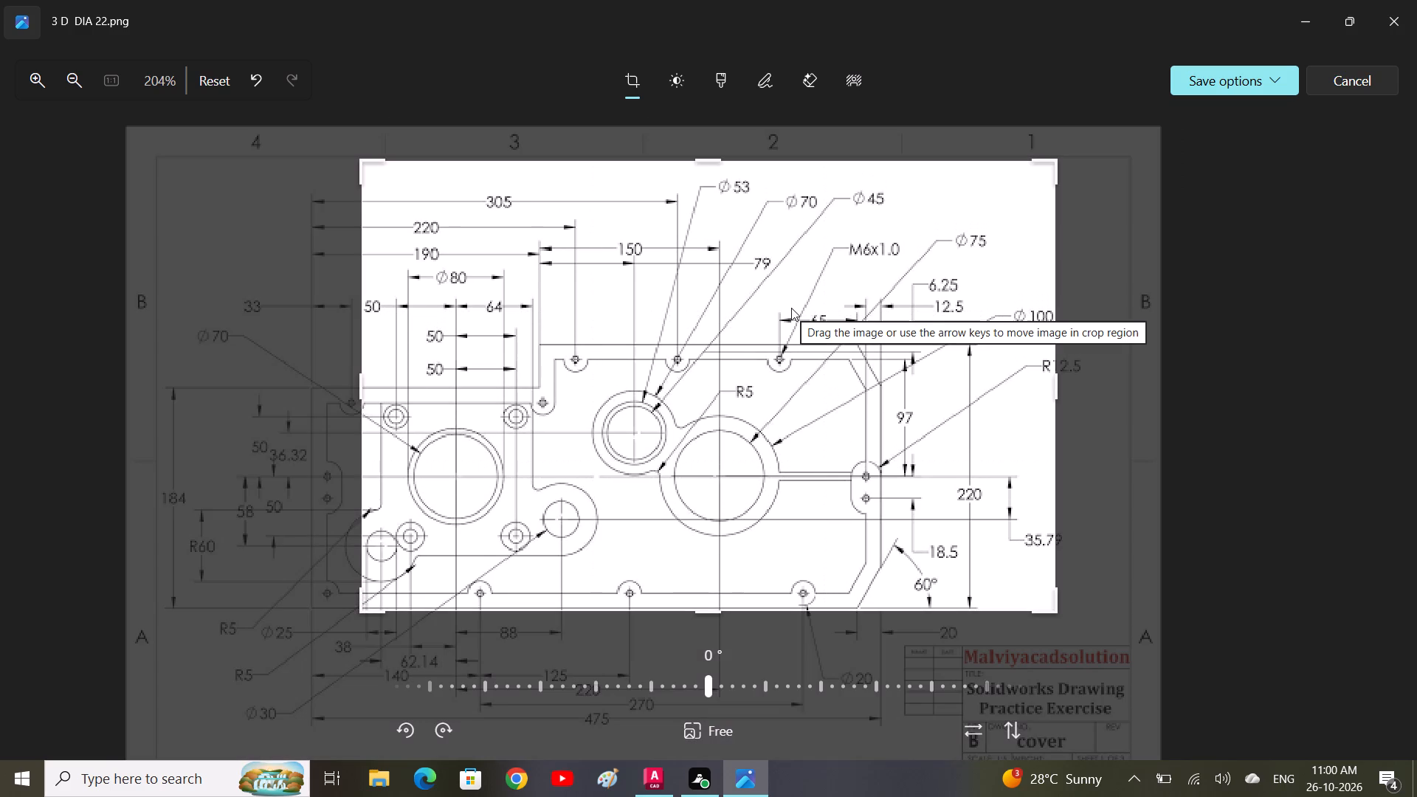
pyautogui.scroll(-2, 794, 364)
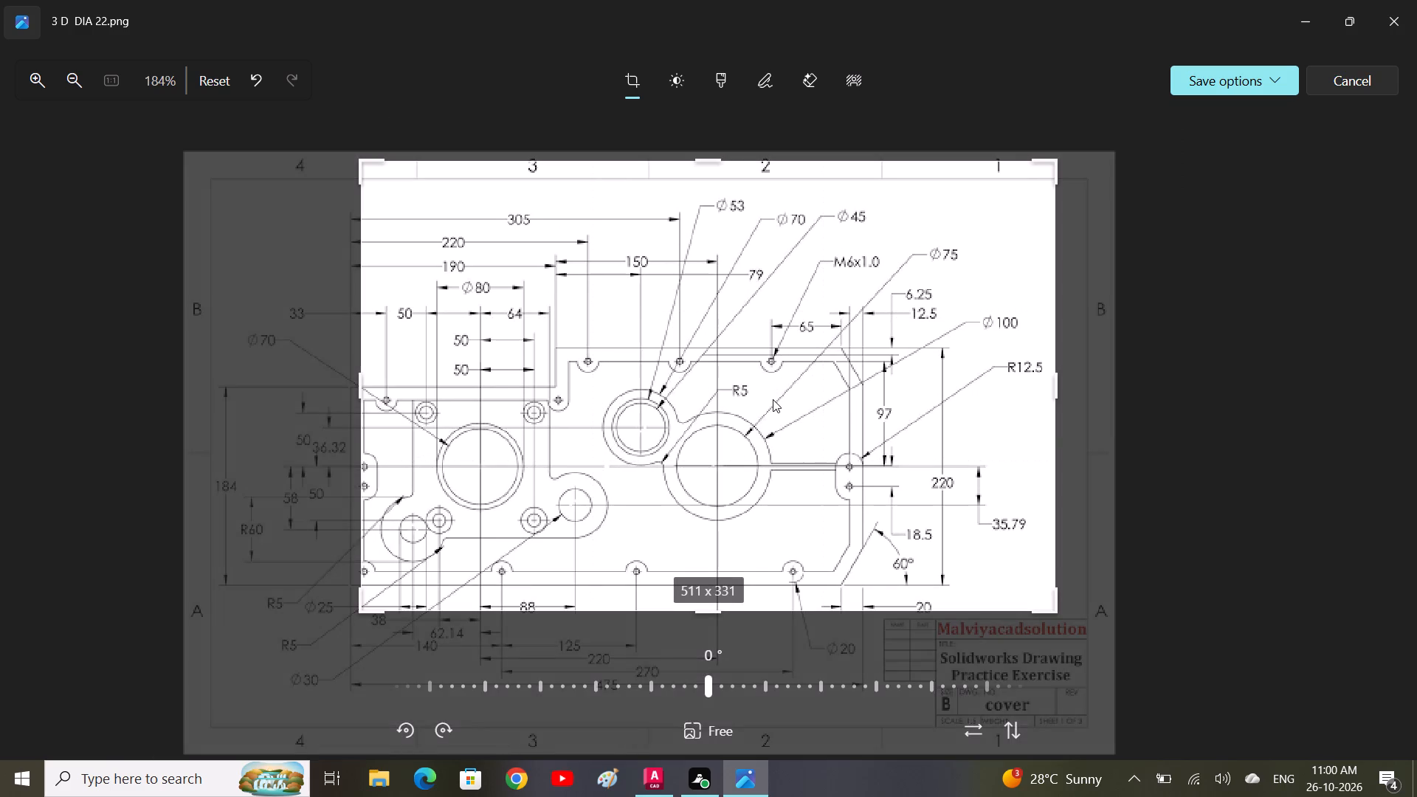
pyautogui.moveTo(773, 399); pyautogui.dragTo(778, 389, button='middle')
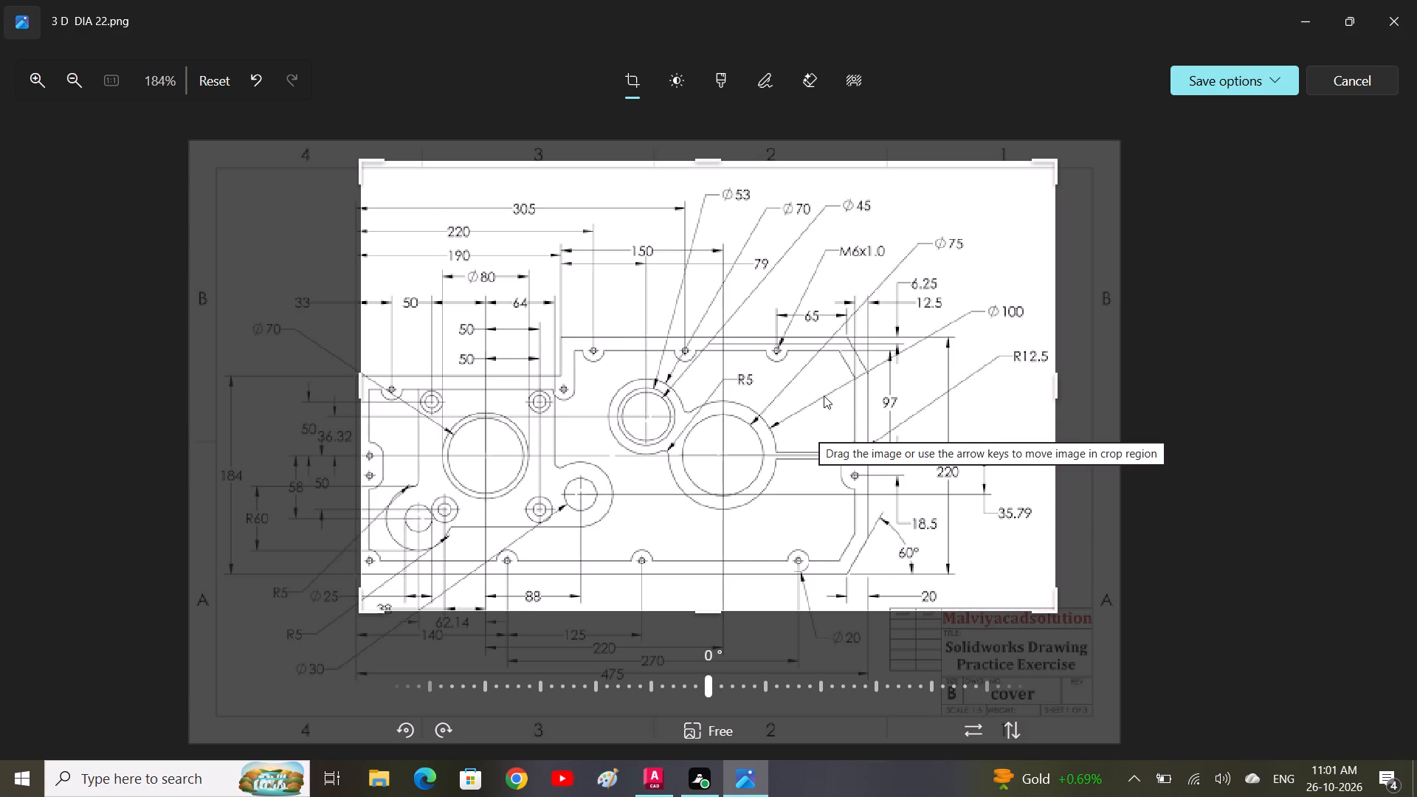
pyautogui.scroll(-1, 823, 394)
pyautogui.moveTo(796, 429); pyautogui.dragTo(842, 351, button='middle')
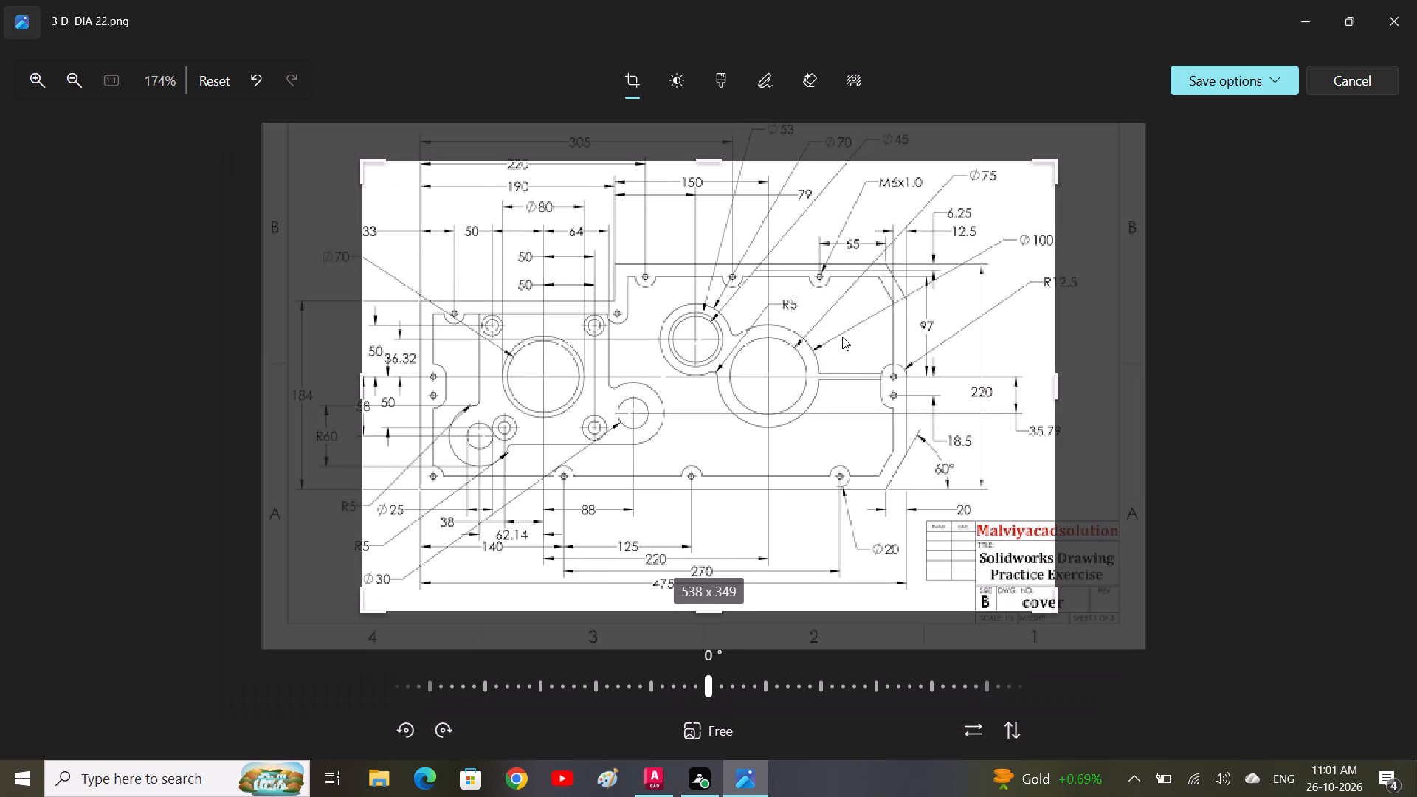
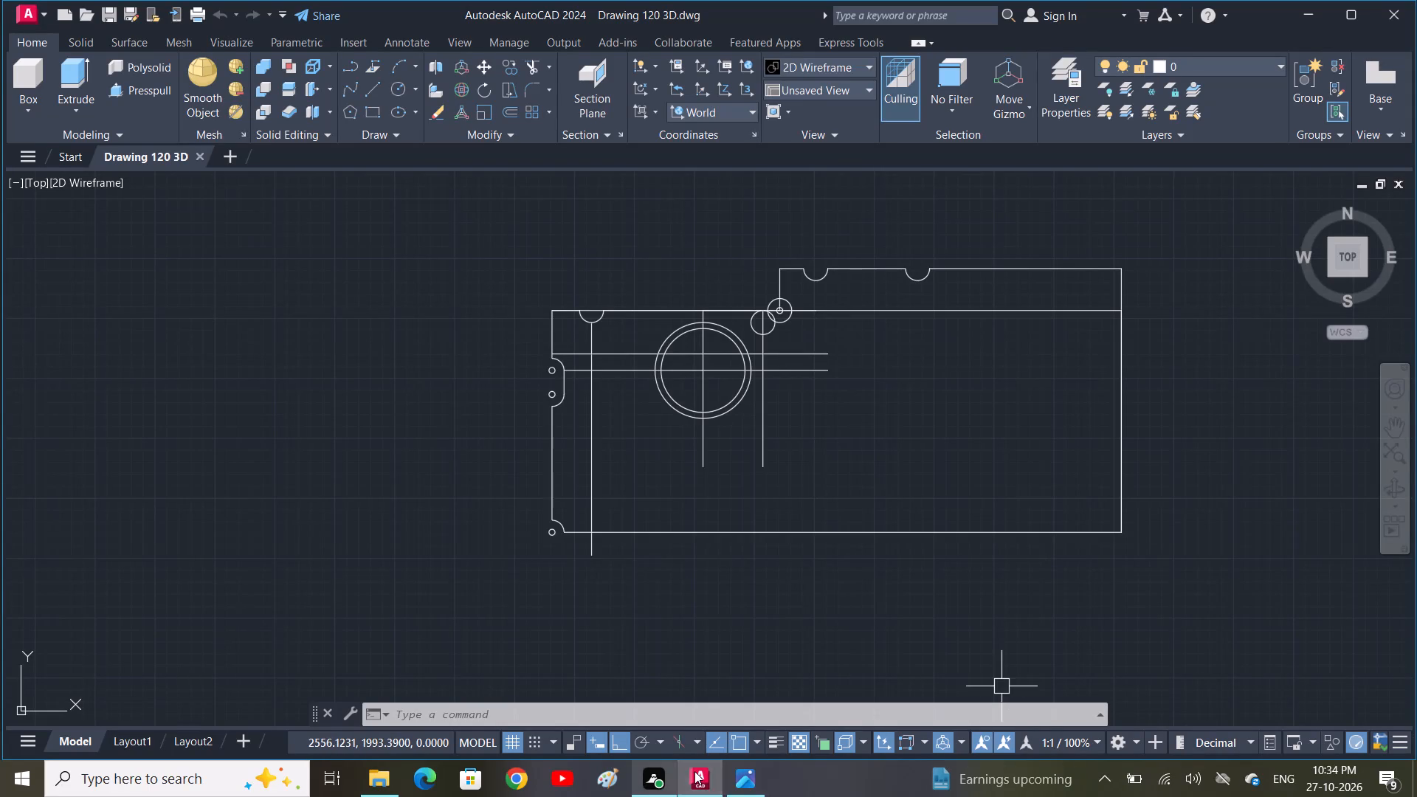
# Examine the reference drawing's hole positions, bore diameters and edge dimensions across the cover plate.
pyautogui.click(744, 780)
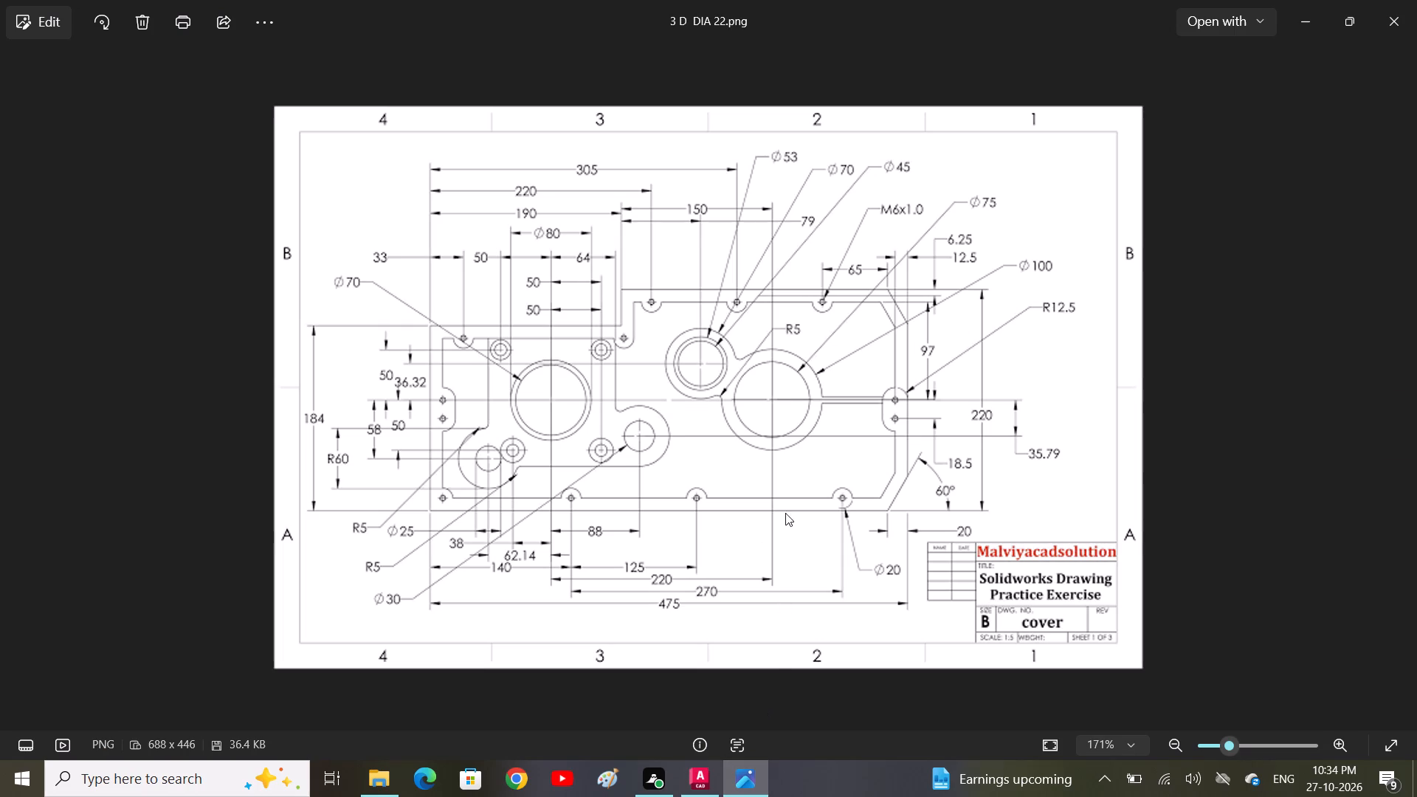
pyautogui.scroll(4, 751, 432)
pyautogui.moveTo(748, 429); pyautogui.dragTo(750, 428, button='middle')
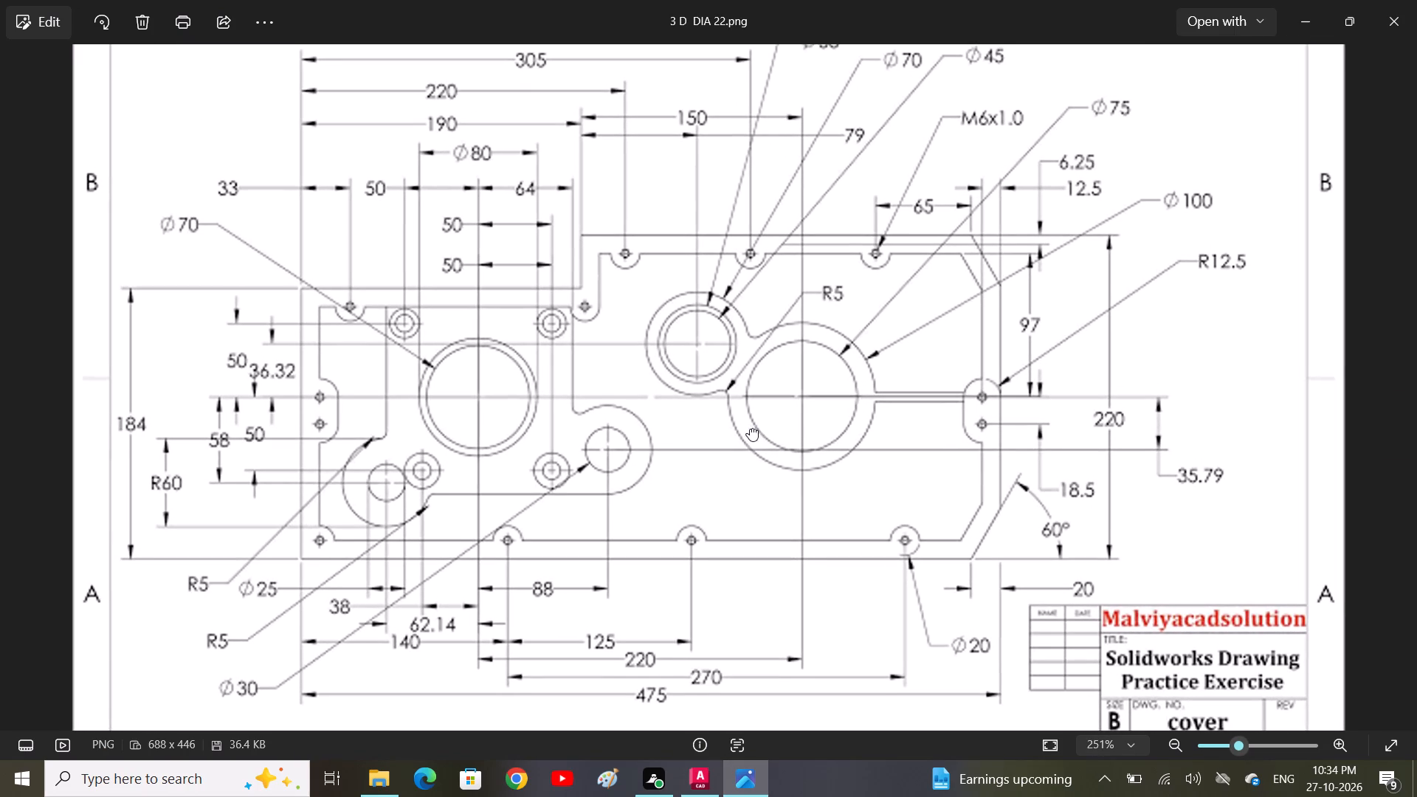
pyautogui.moveTo(750, 428); pyautogui.dragTo(776, 423, button='middle')
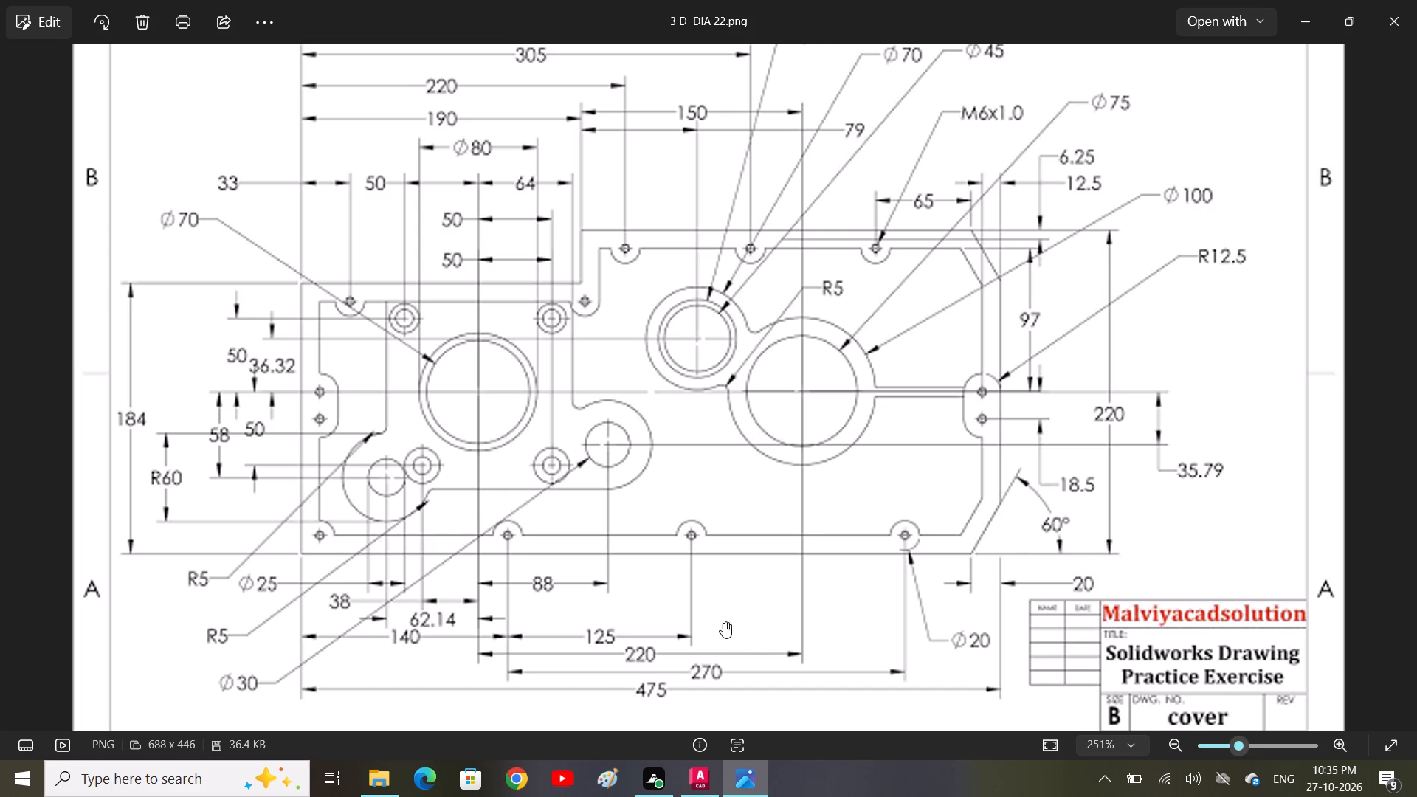
pyautogui.click(697, 787)
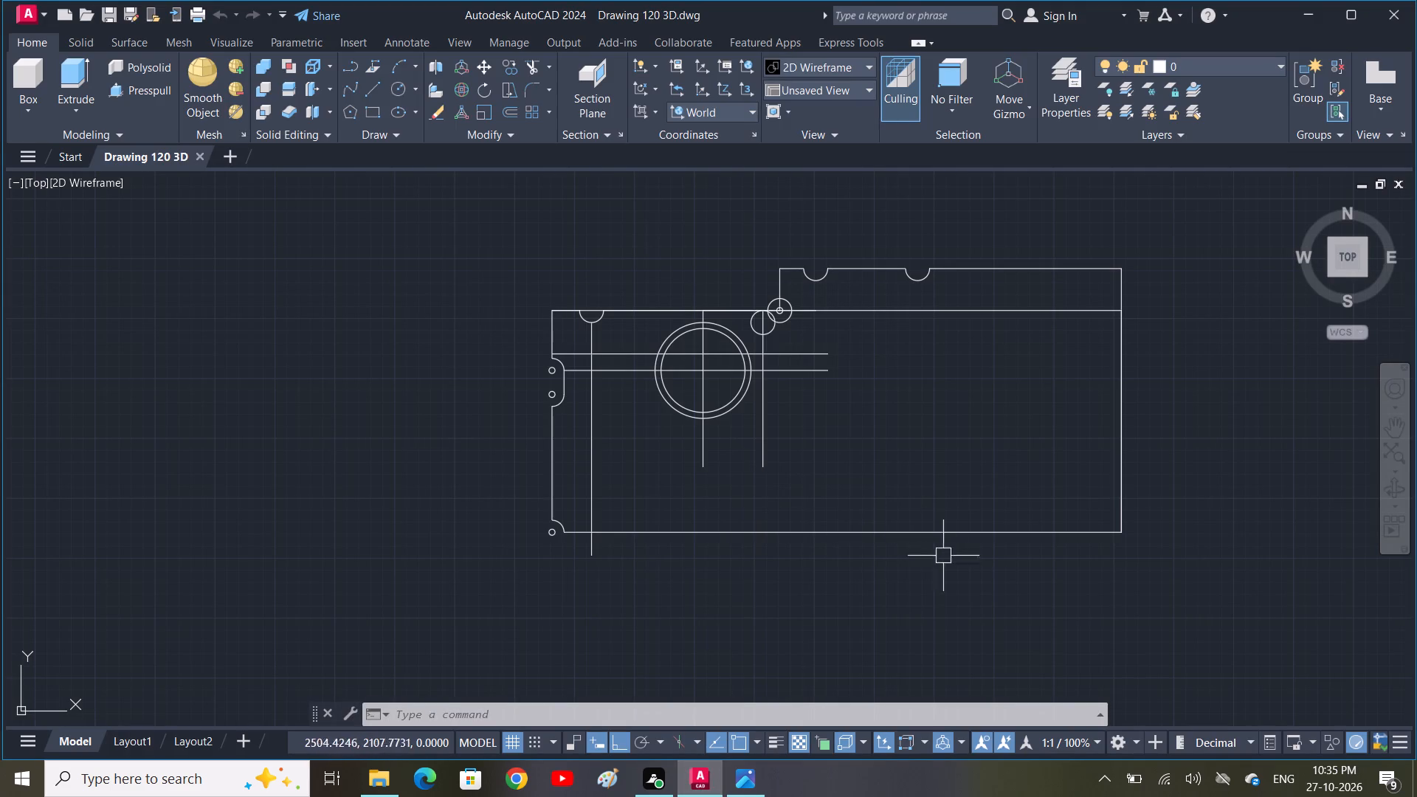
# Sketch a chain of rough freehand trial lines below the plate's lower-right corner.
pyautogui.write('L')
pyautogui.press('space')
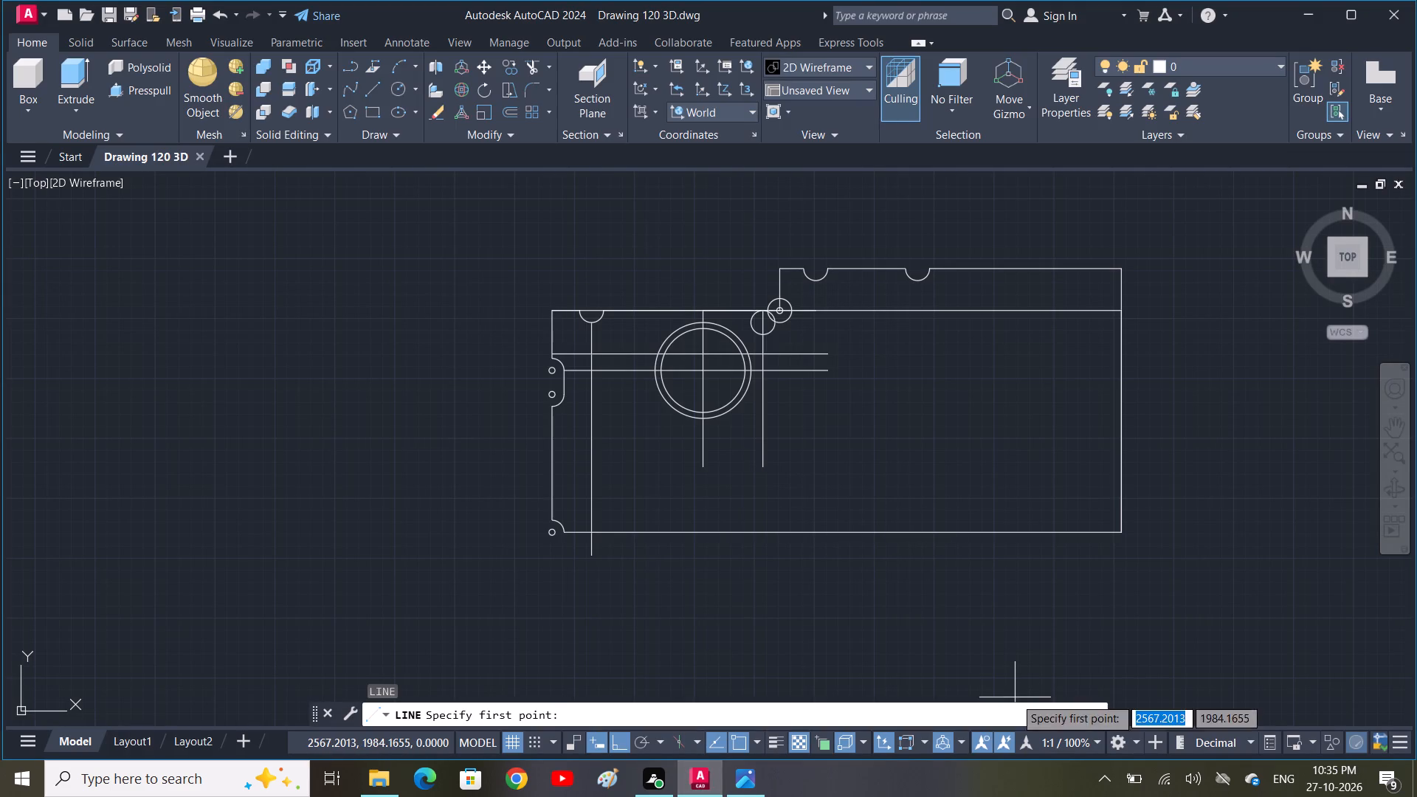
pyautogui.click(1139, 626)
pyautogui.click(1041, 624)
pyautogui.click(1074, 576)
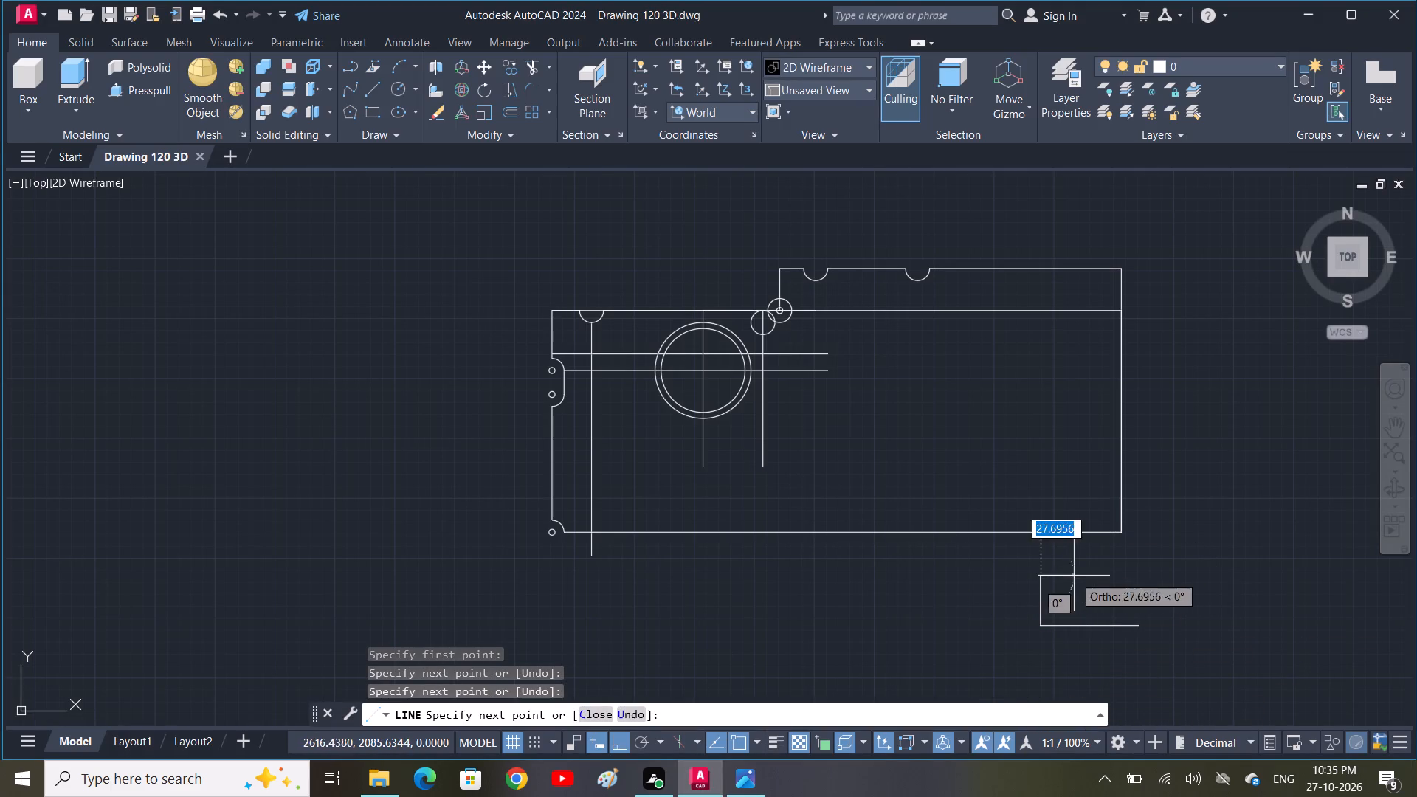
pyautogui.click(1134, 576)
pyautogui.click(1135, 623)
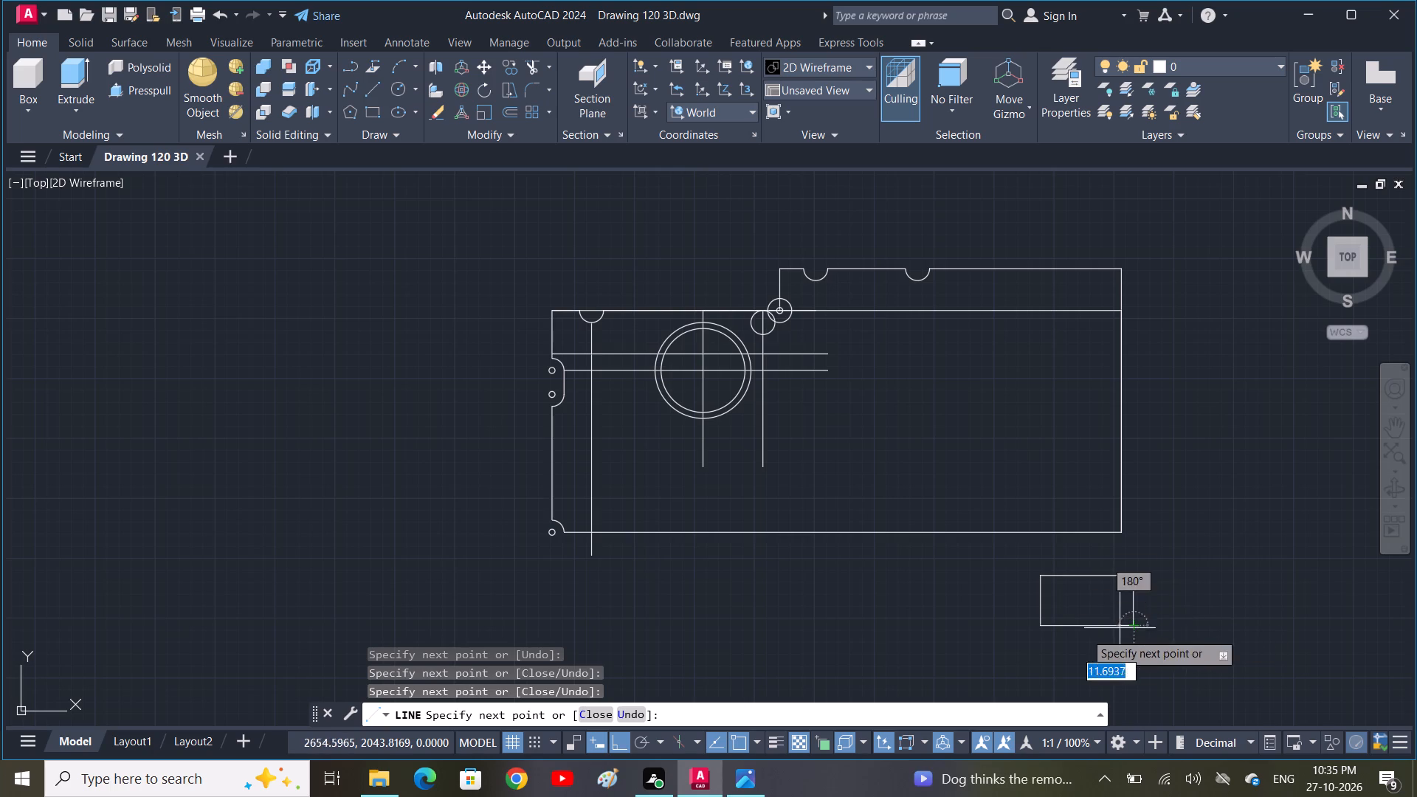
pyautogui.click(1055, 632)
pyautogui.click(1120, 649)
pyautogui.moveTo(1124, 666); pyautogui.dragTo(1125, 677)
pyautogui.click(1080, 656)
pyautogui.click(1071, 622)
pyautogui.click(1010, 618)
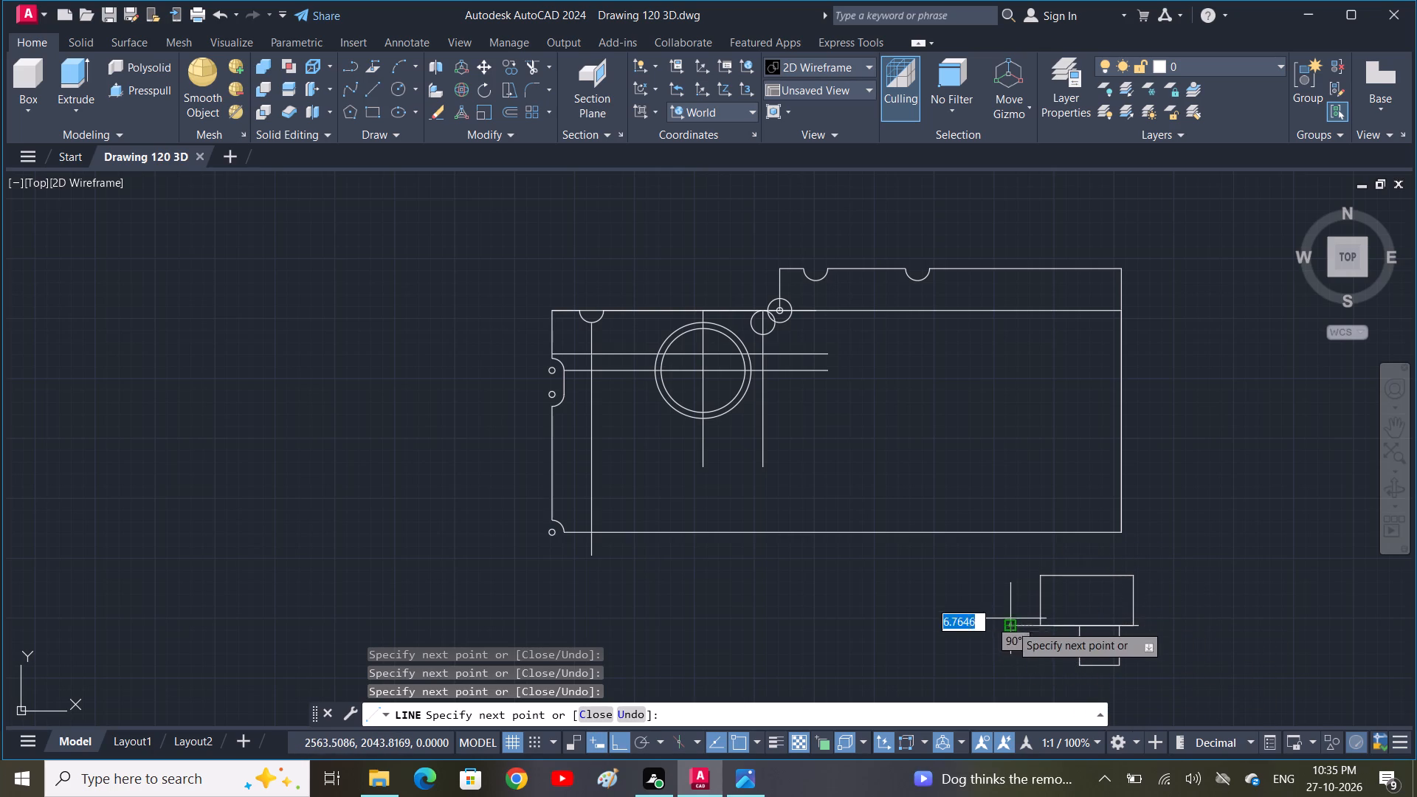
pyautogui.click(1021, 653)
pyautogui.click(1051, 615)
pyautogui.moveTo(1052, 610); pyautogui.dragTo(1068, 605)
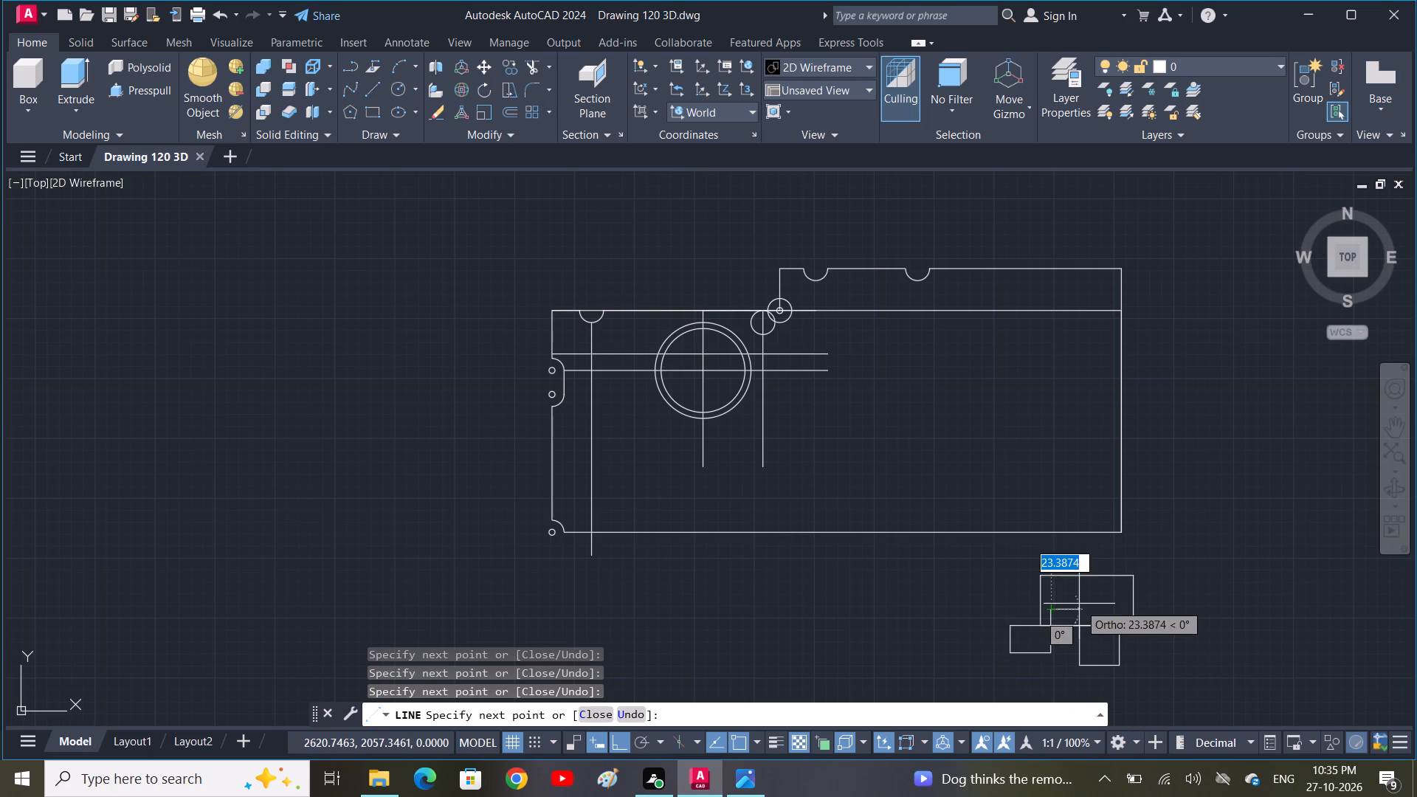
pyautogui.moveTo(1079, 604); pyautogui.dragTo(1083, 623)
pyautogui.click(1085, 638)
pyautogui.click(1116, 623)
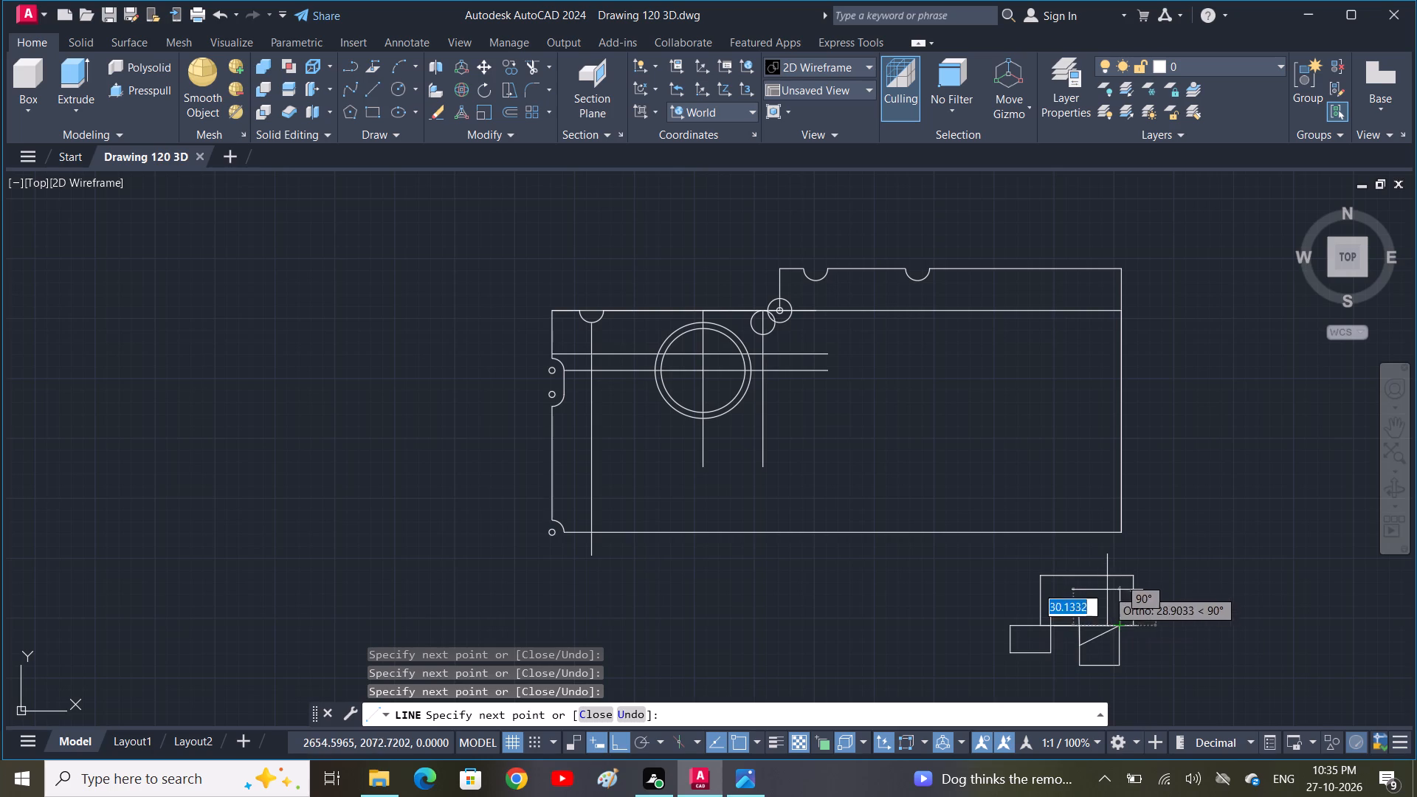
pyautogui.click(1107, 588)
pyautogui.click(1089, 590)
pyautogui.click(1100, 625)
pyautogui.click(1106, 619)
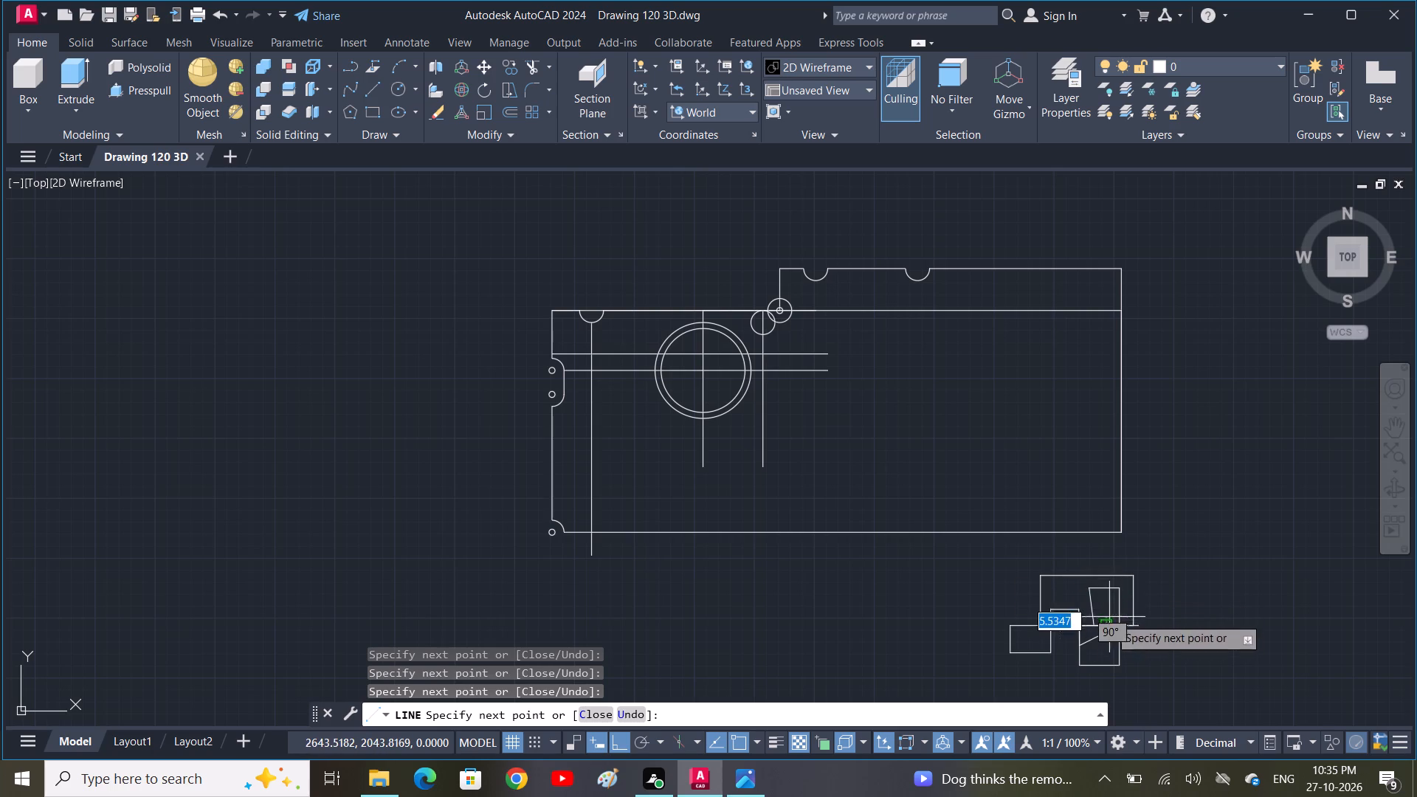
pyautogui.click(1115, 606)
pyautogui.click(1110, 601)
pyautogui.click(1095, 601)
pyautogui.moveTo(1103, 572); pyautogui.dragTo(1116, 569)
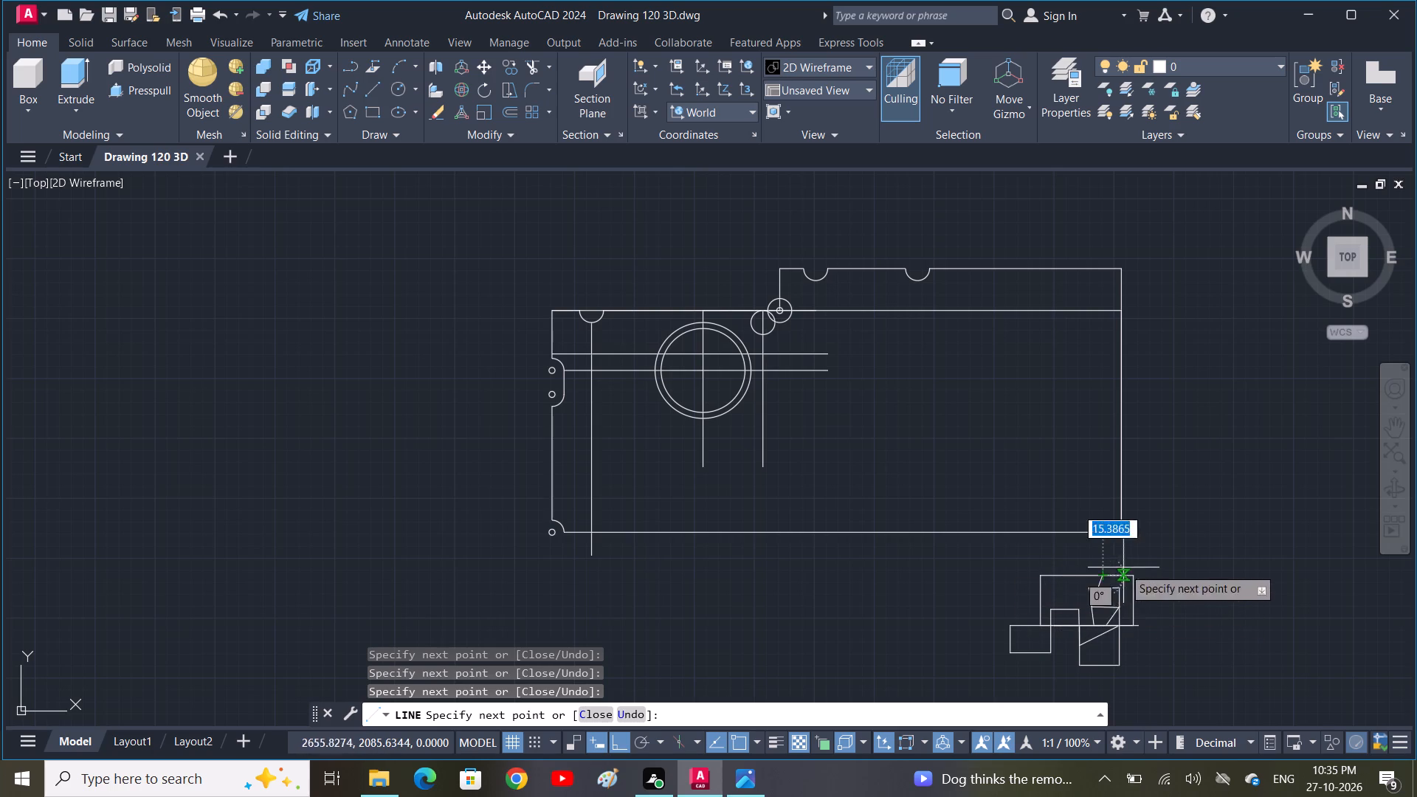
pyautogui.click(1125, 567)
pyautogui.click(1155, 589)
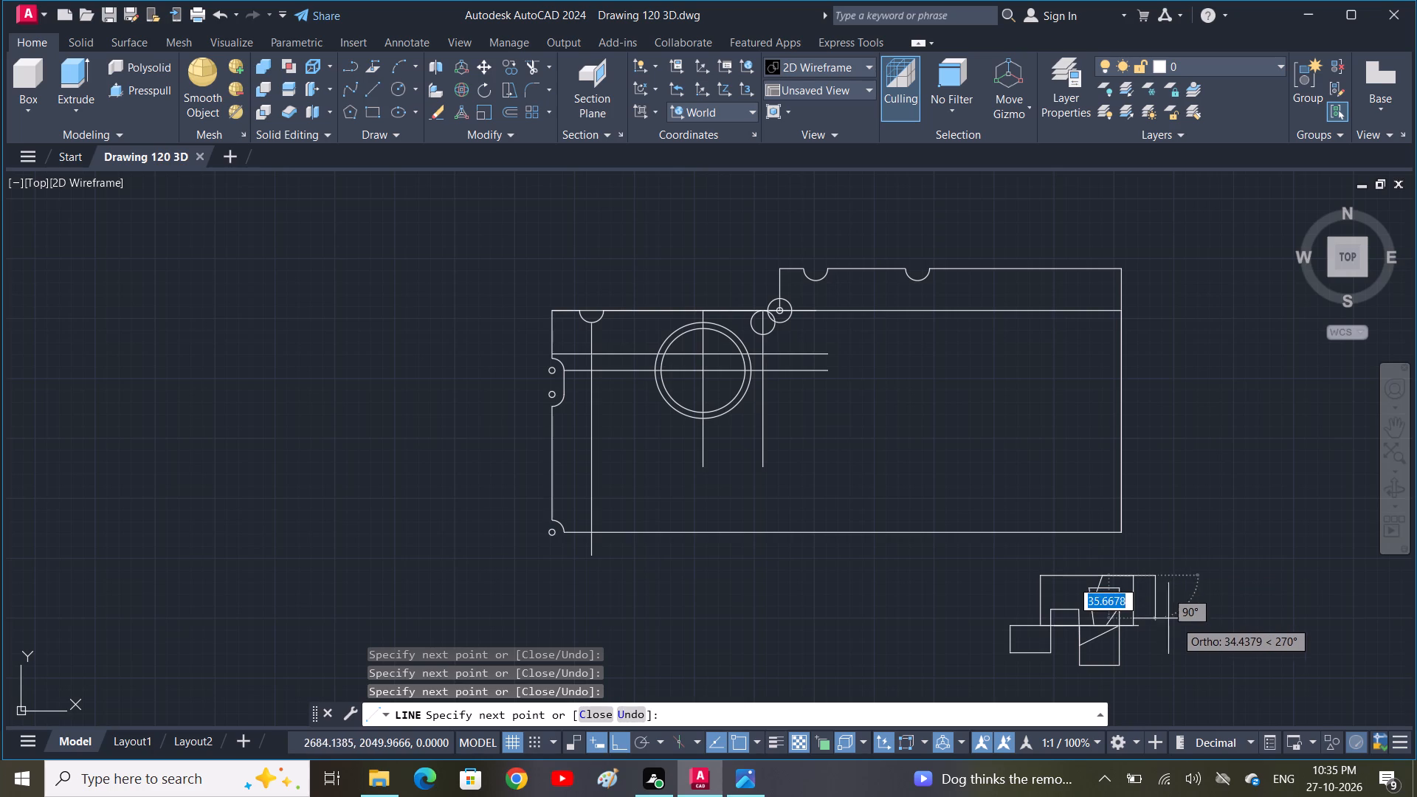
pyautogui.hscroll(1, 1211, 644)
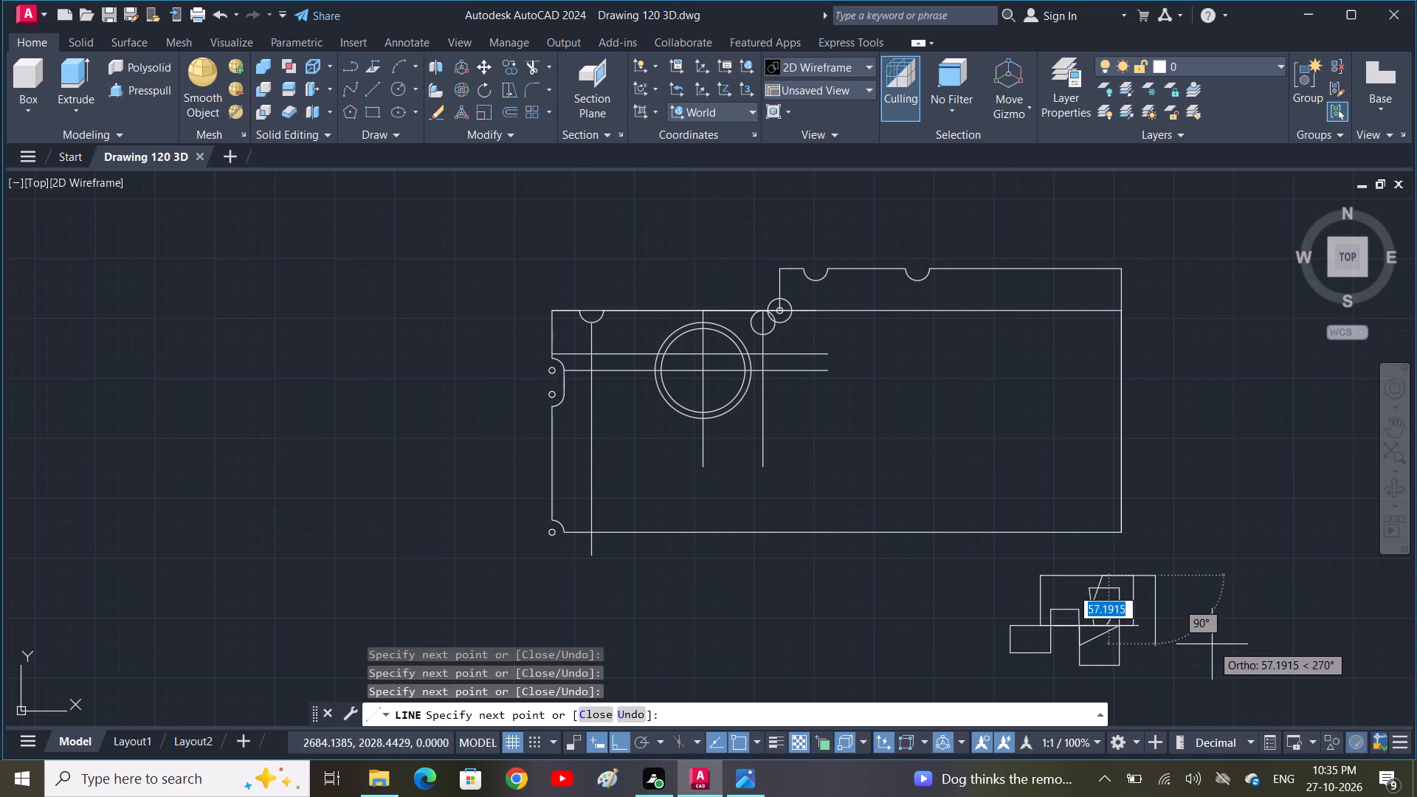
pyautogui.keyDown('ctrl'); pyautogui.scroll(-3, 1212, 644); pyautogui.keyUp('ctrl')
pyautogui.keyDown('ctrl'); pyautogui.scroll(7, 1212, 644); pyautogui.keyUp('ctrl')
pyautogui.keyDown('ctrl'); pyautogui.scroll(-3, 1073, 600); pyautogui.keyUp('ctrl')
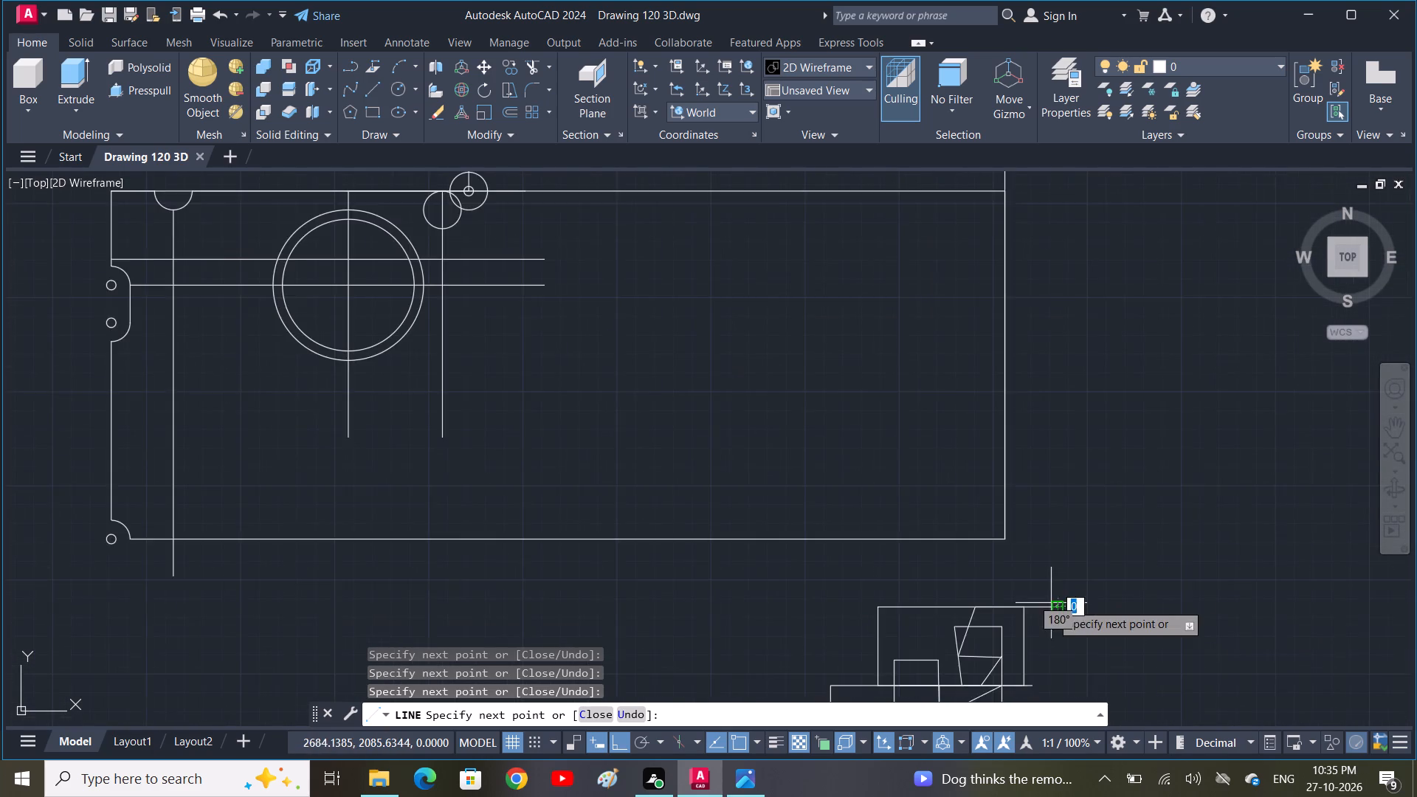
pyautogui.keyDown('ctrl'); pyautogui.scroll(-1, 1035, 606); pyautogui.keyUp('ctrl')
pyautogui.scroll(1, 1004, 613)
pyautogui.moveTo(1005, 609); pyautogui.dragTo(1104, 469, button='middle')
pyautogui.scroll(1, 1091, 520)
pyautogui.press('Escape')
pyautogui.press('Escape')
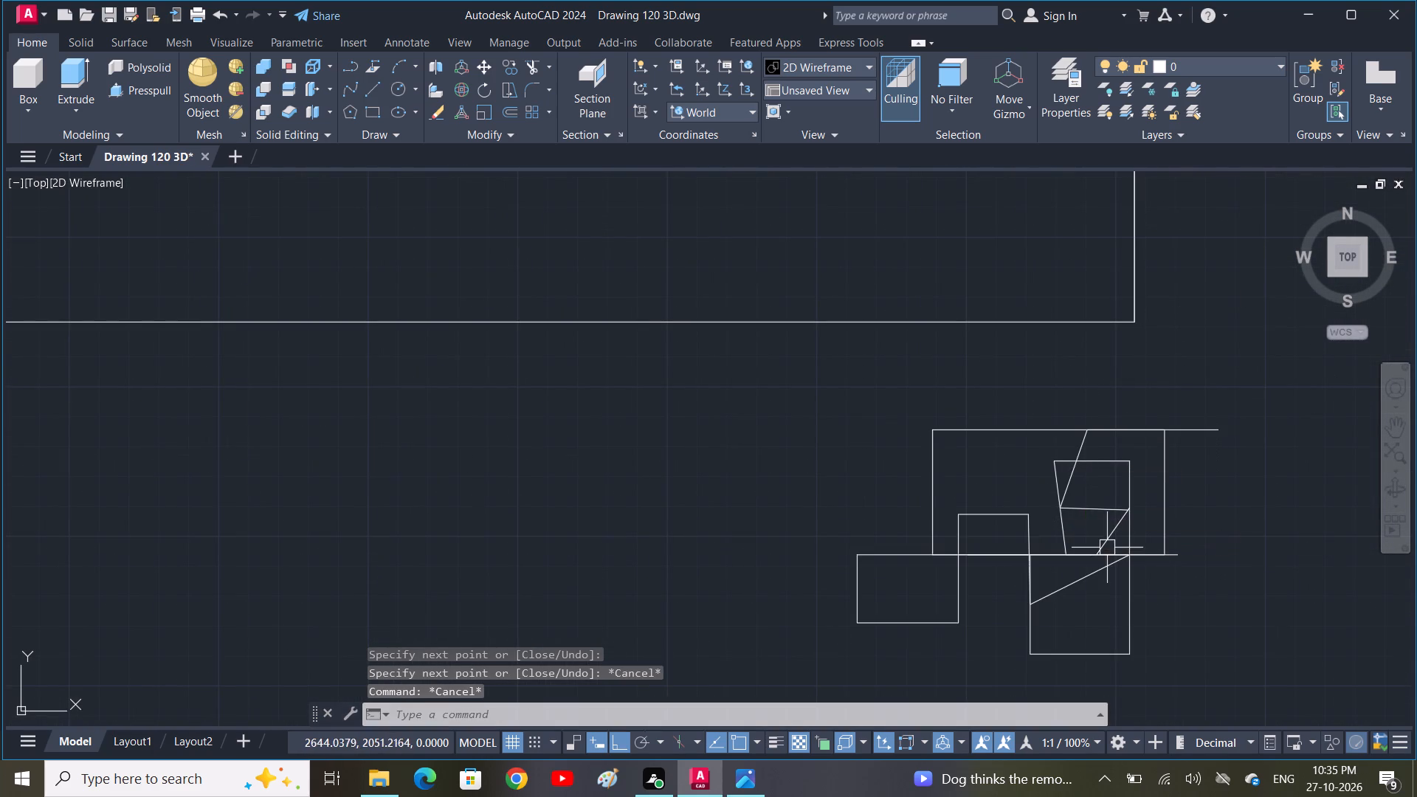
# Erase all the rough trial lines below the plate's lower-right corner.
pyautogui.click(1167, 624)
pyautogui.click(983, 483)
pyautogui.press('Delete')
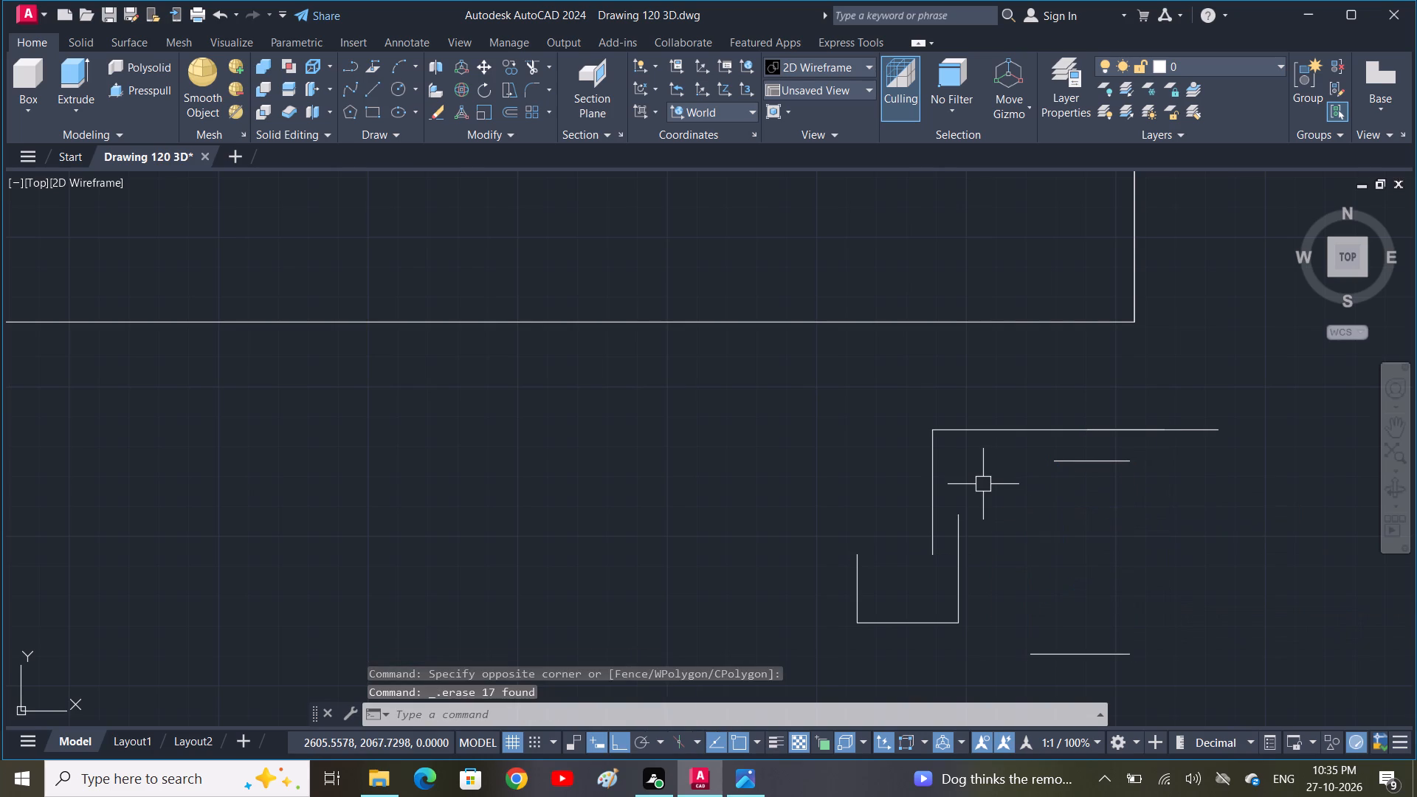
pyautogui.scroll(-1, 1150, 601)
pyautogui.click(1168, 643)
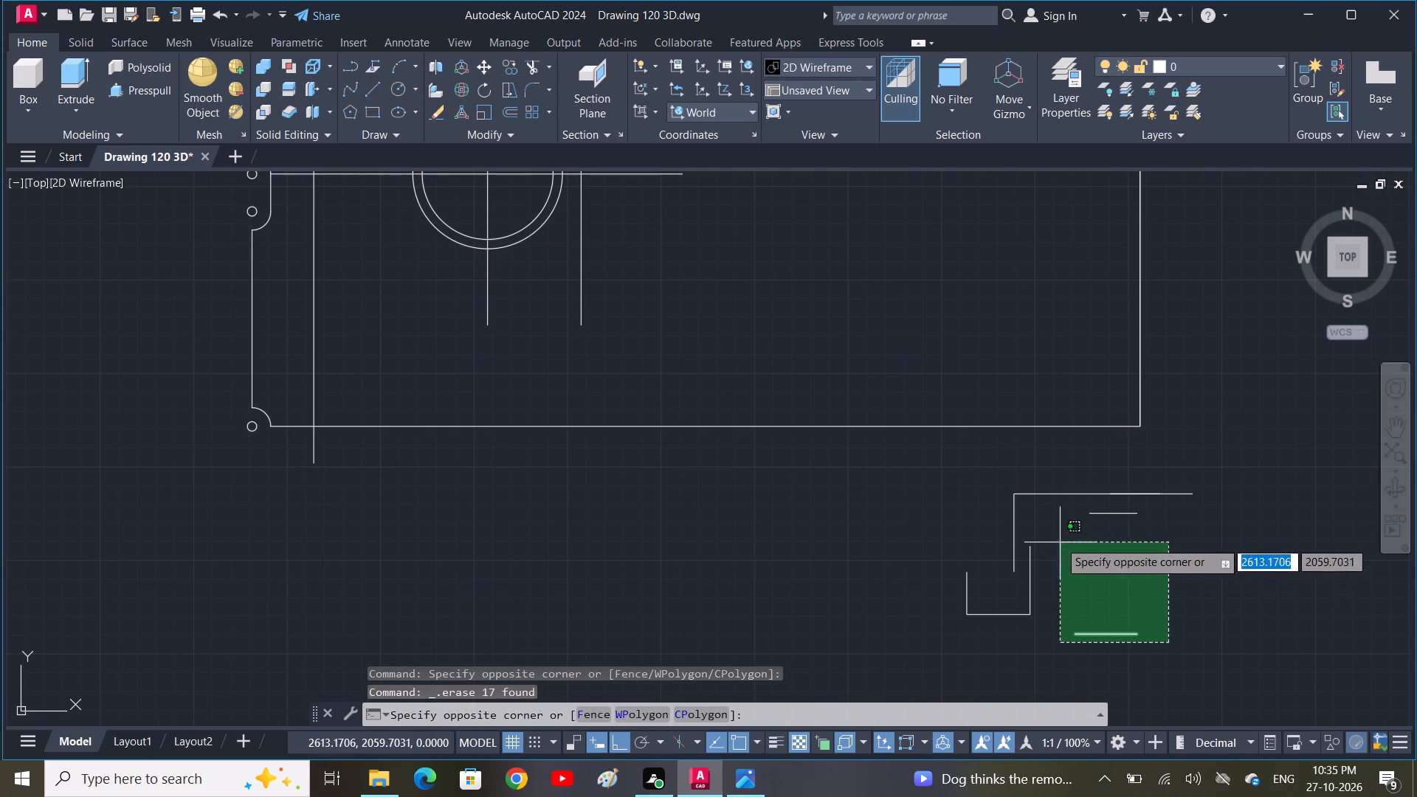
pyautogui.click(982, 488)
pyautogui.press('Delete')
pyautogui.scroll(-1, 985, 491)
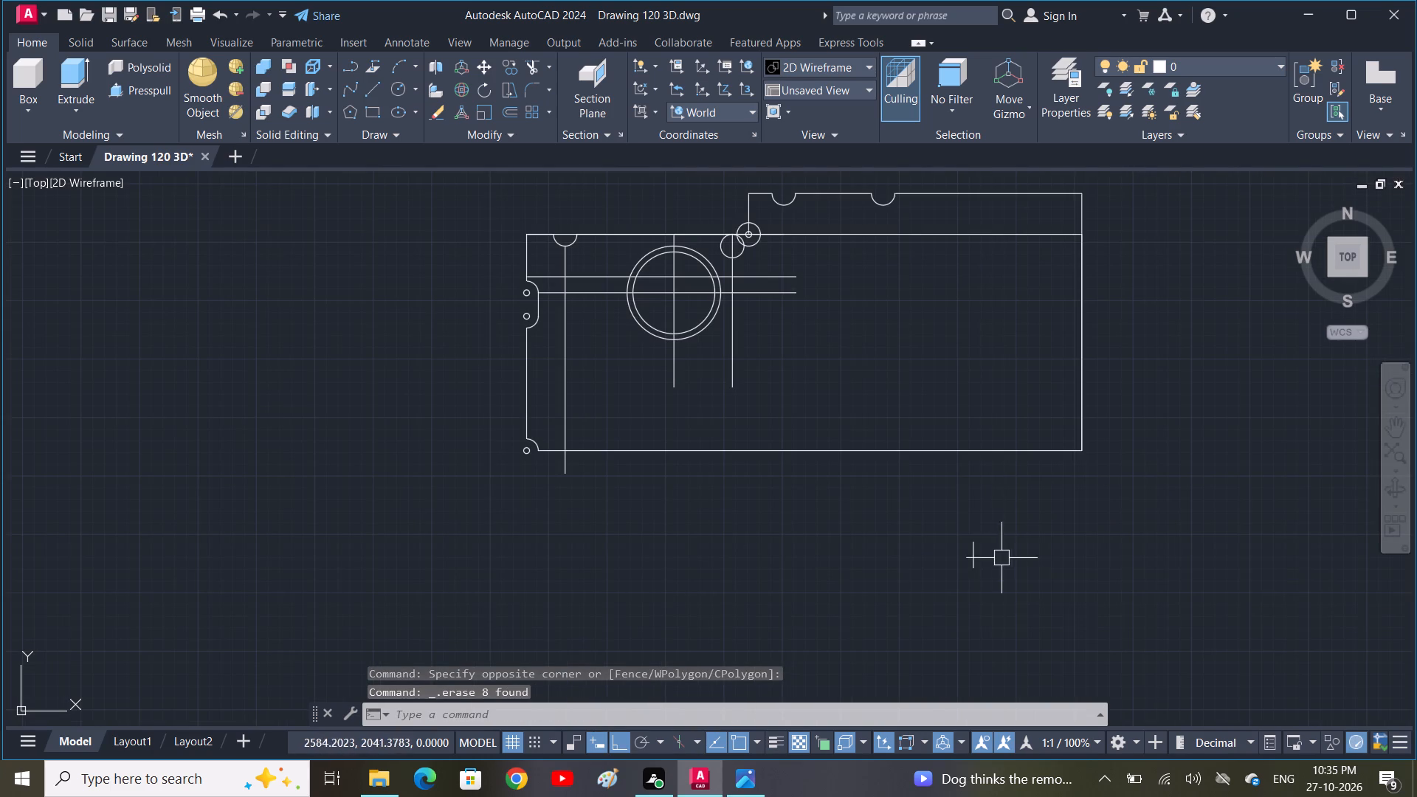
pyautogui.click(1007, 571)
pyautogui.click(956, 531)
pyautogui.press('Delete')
# Compare the plate drawn so far with the reference image, examining the upper-edge and bore dimensions.
pyautogui.scroll(-1, 963, 531)
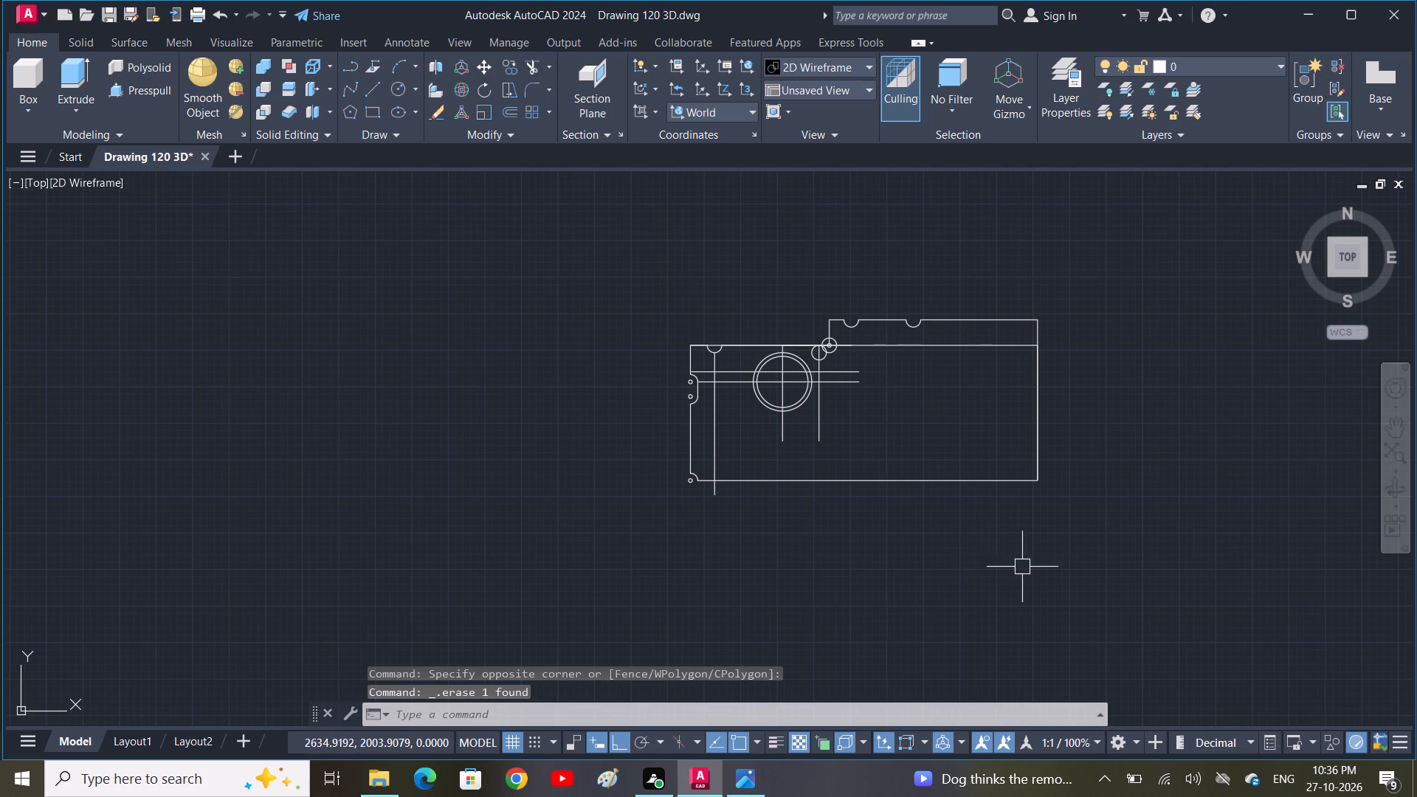
pyautogui.scroll(2, 959, 545)
pyautogui.scroll(-2, 960, 534)
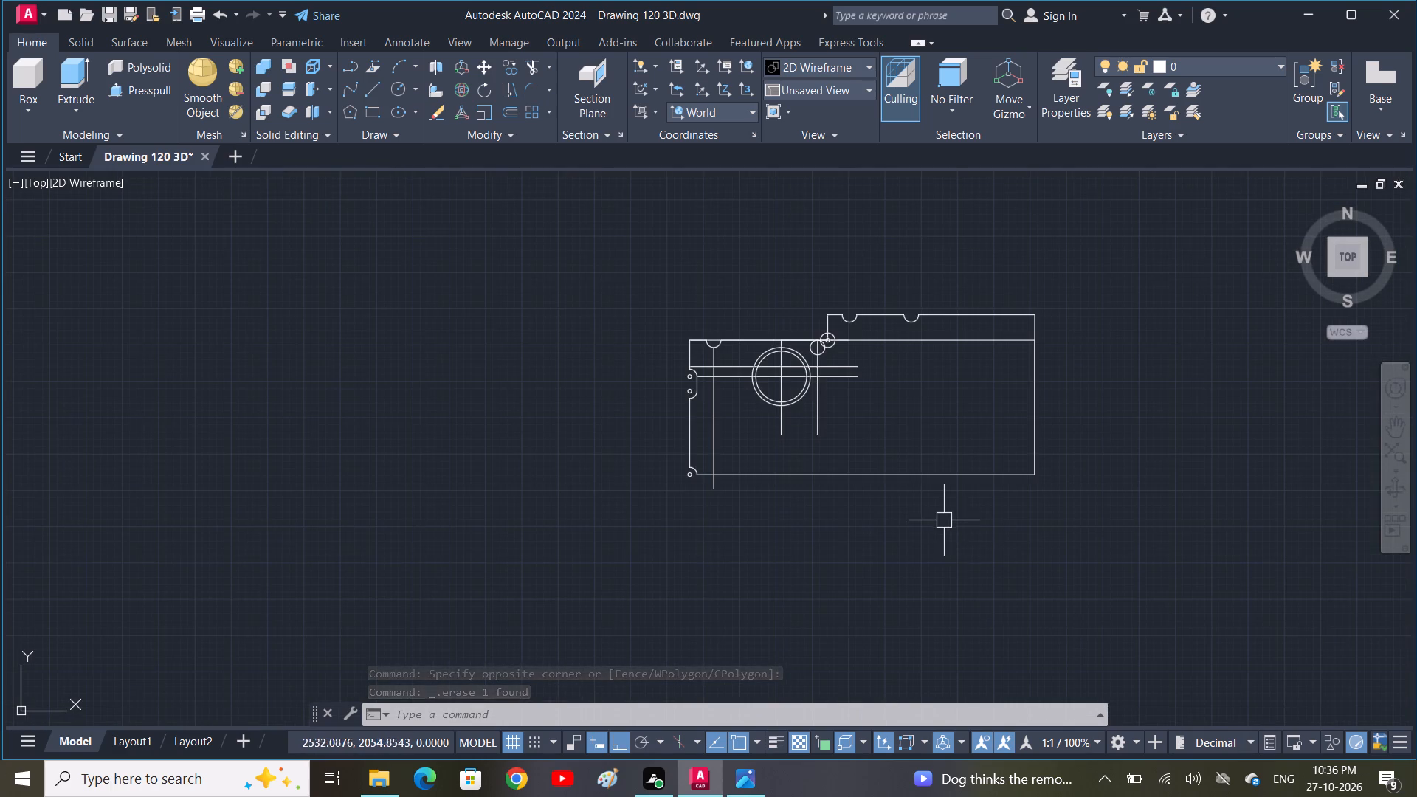
pyautogui.moveTo(942, 519); pyautogui.dragTo(876, 573, button='middle')
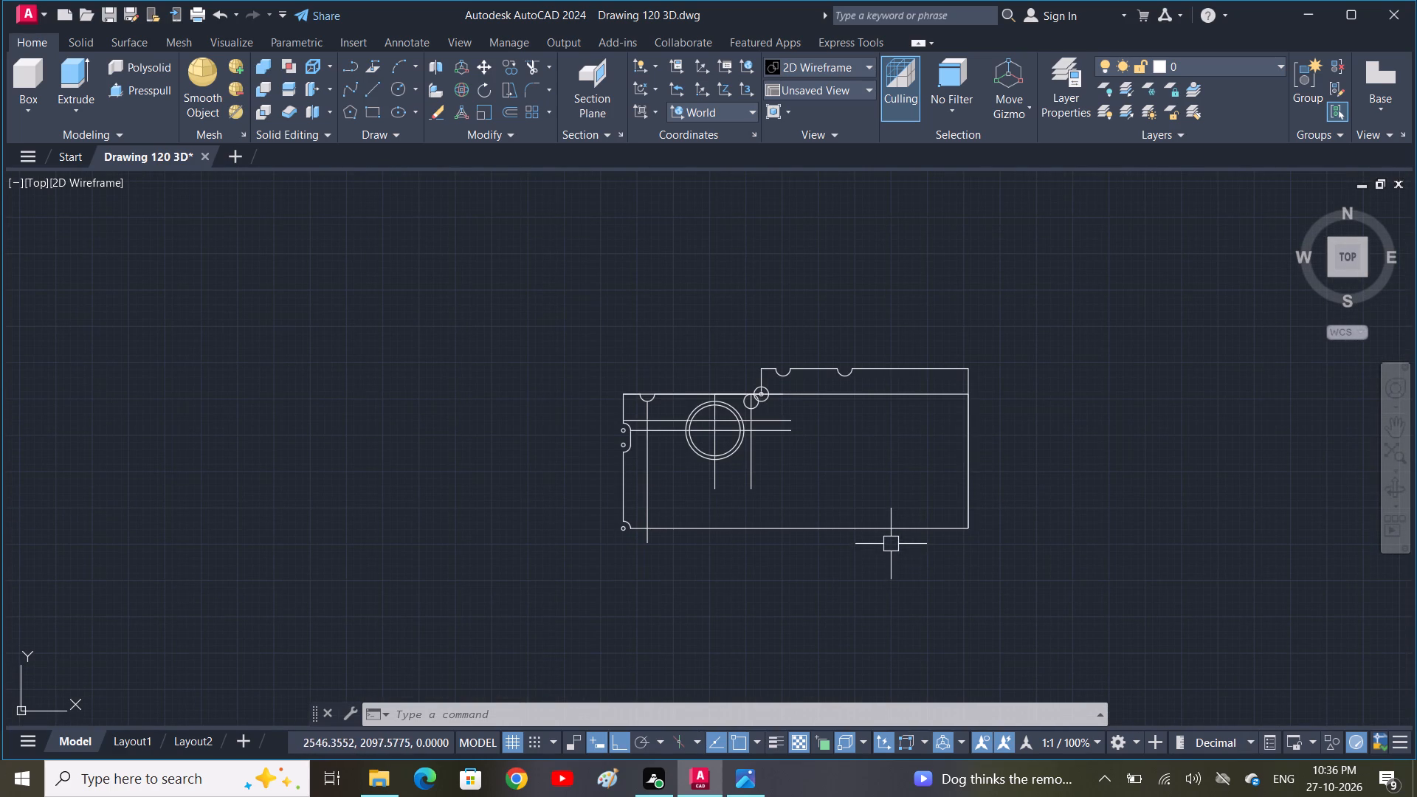
pyautogui.click(753, 785)
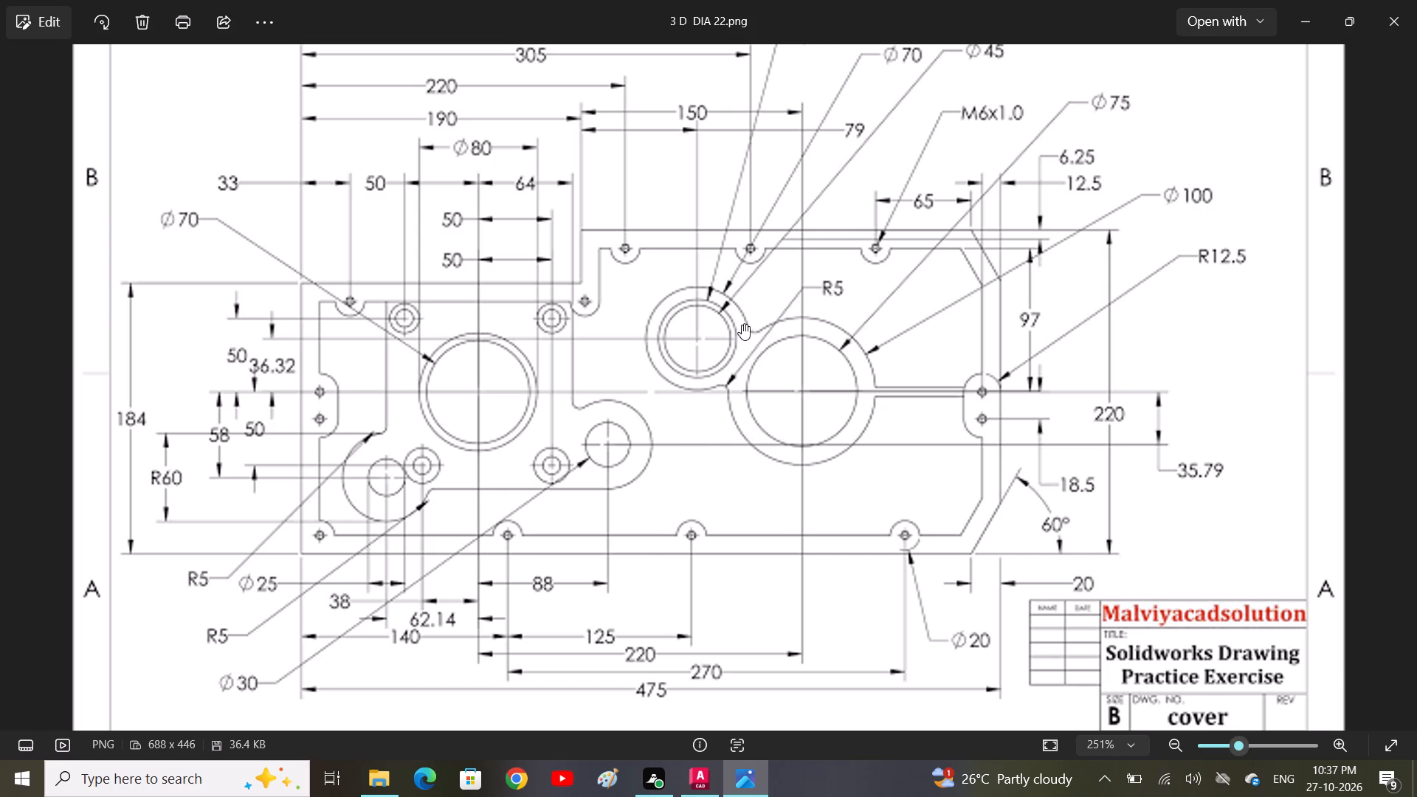
pyautogui.moveTo(723, 291); pyautogui.dragTo(711, 352, button='middle')
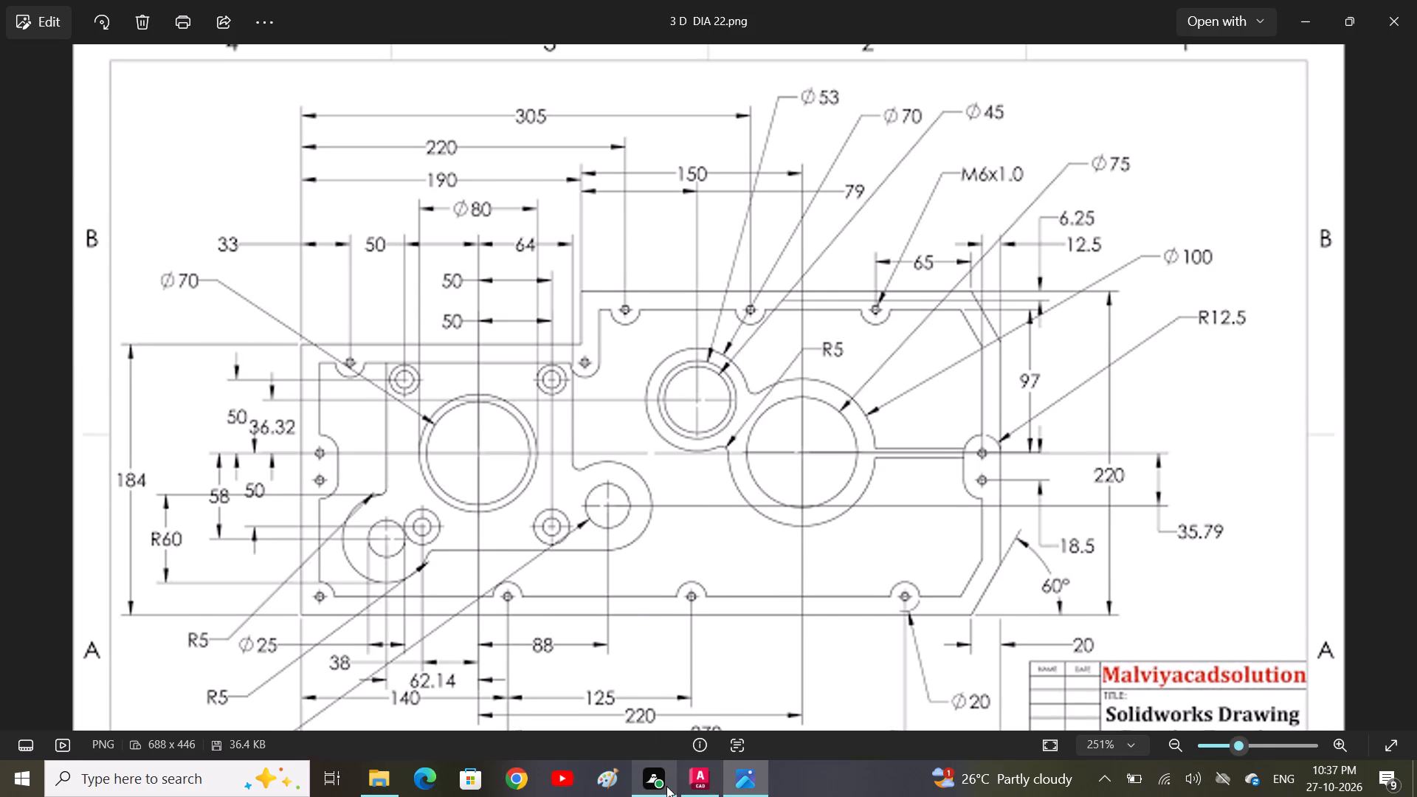
pyautogui.click(704, 776)
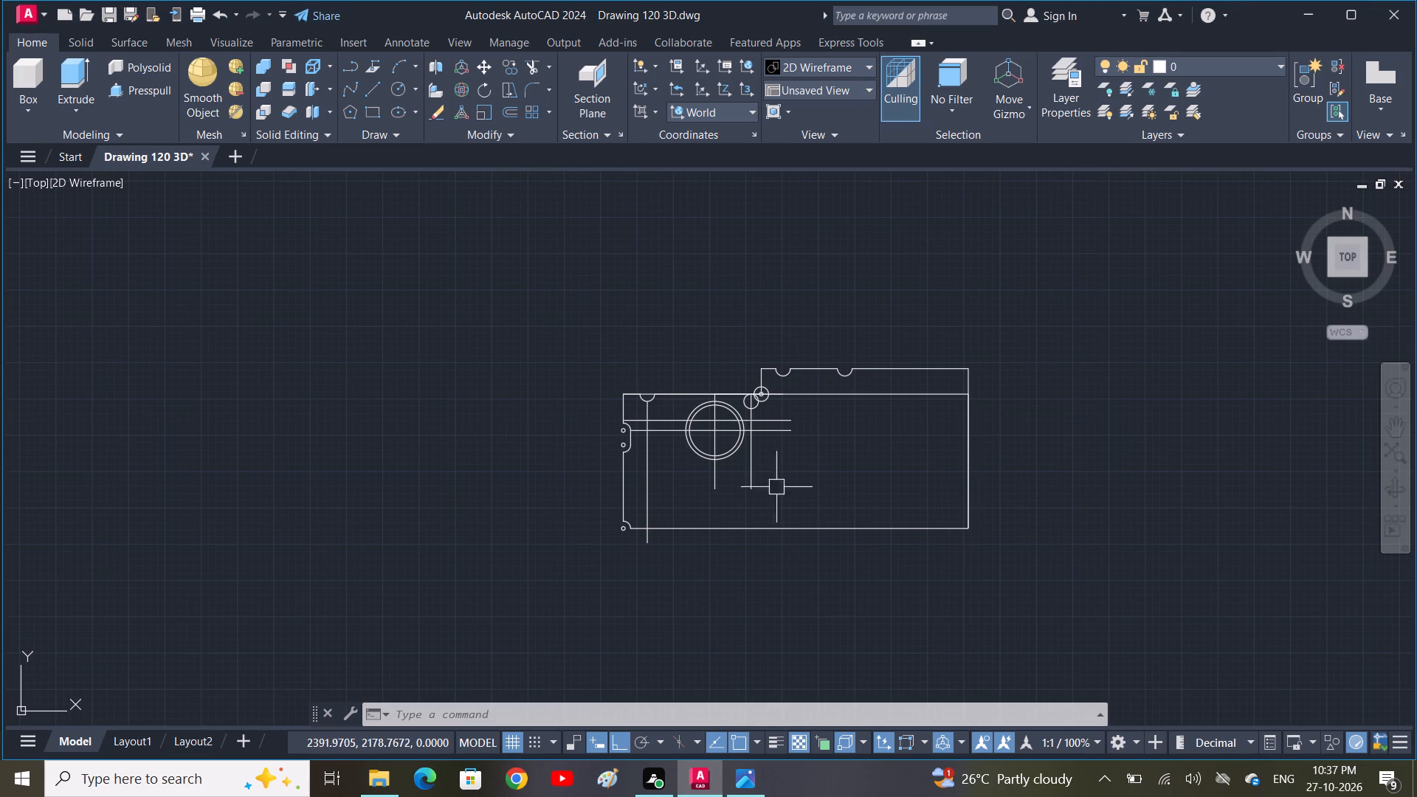
pyautogui.click(744, 790)
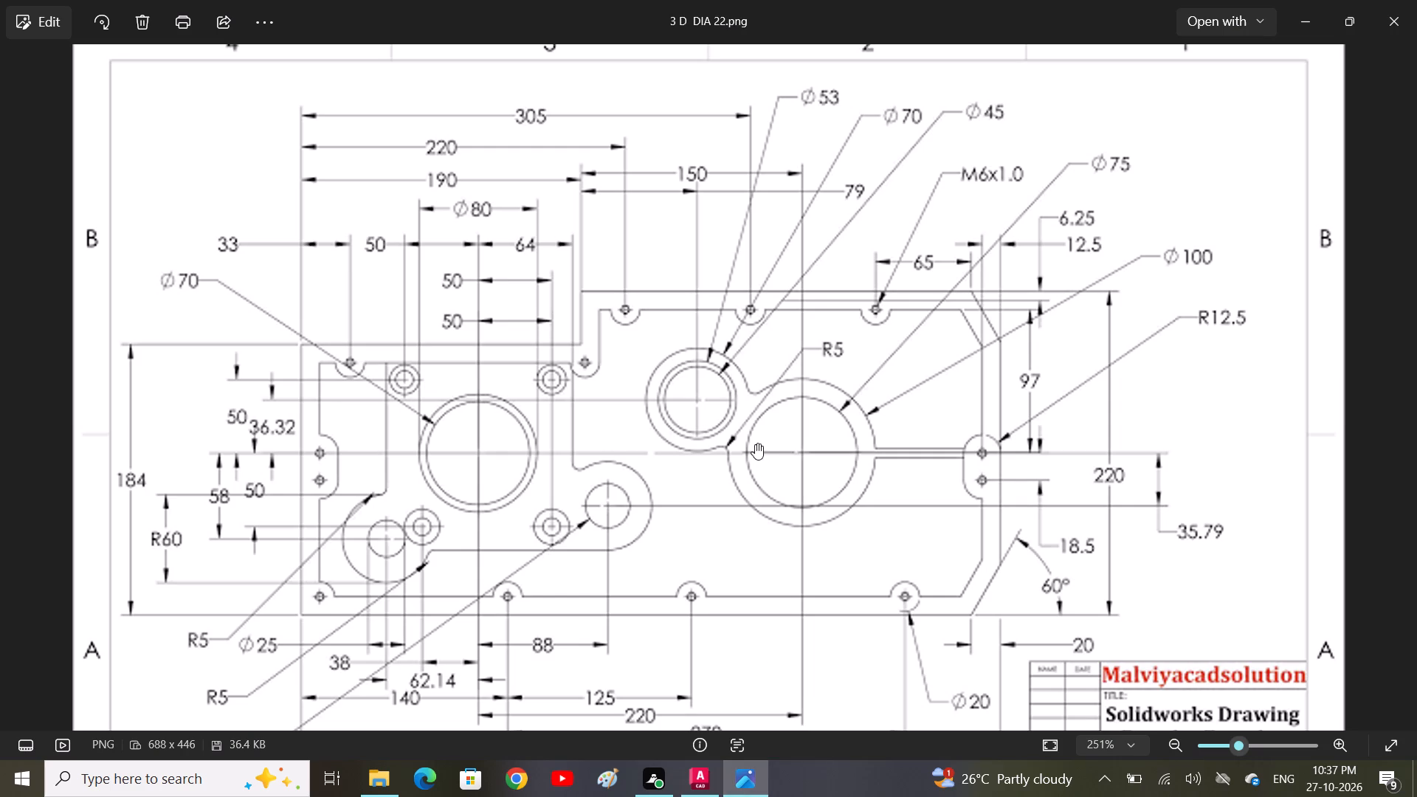
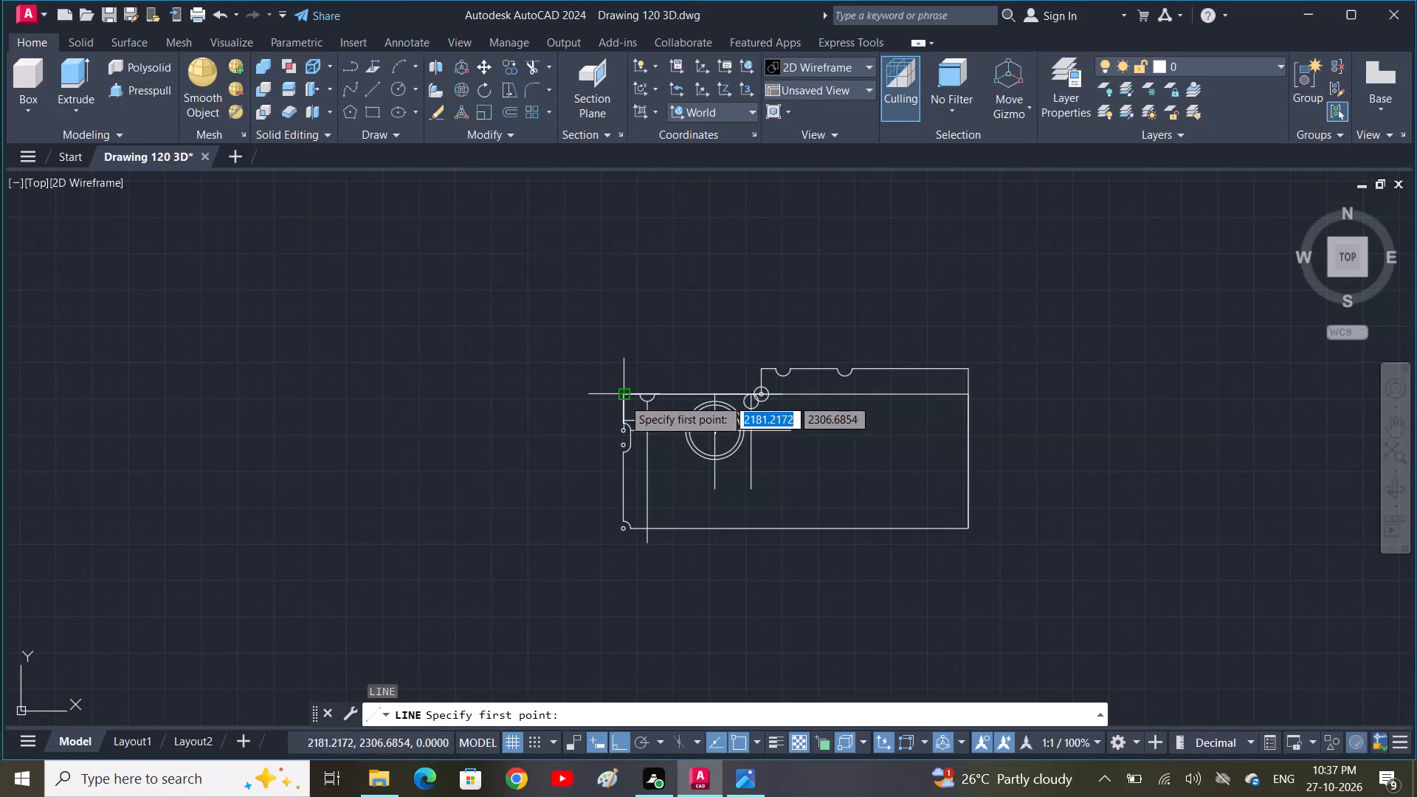
# Draw a 150-unit horizontal line rightward from the centre of the upper-edge step's concentric circles, continuing vertically down past the plate's bottom edge.
pyautogui.click(622, 395)
pyautogui.press('Escape')
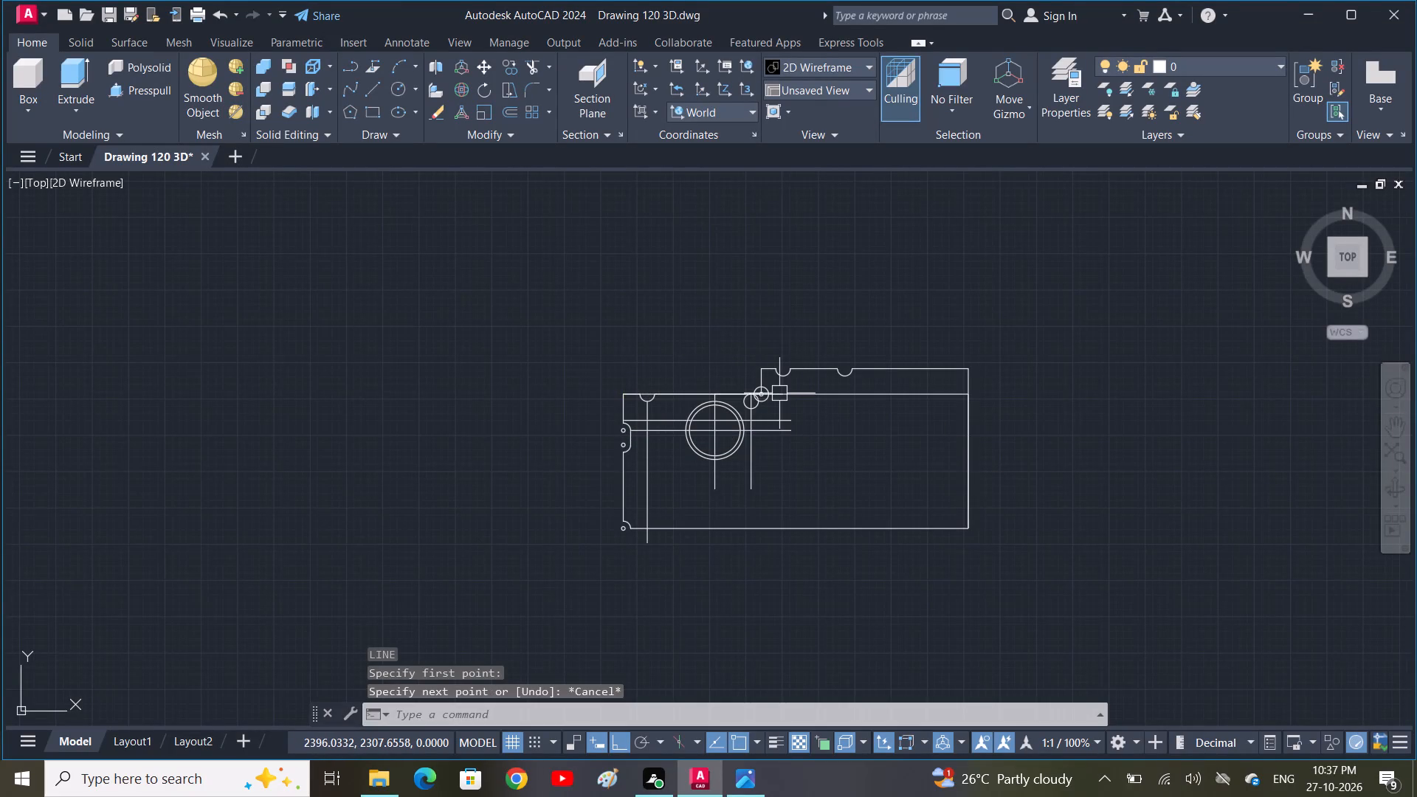
pyautogui.write('L')
pyautogui.press('space')
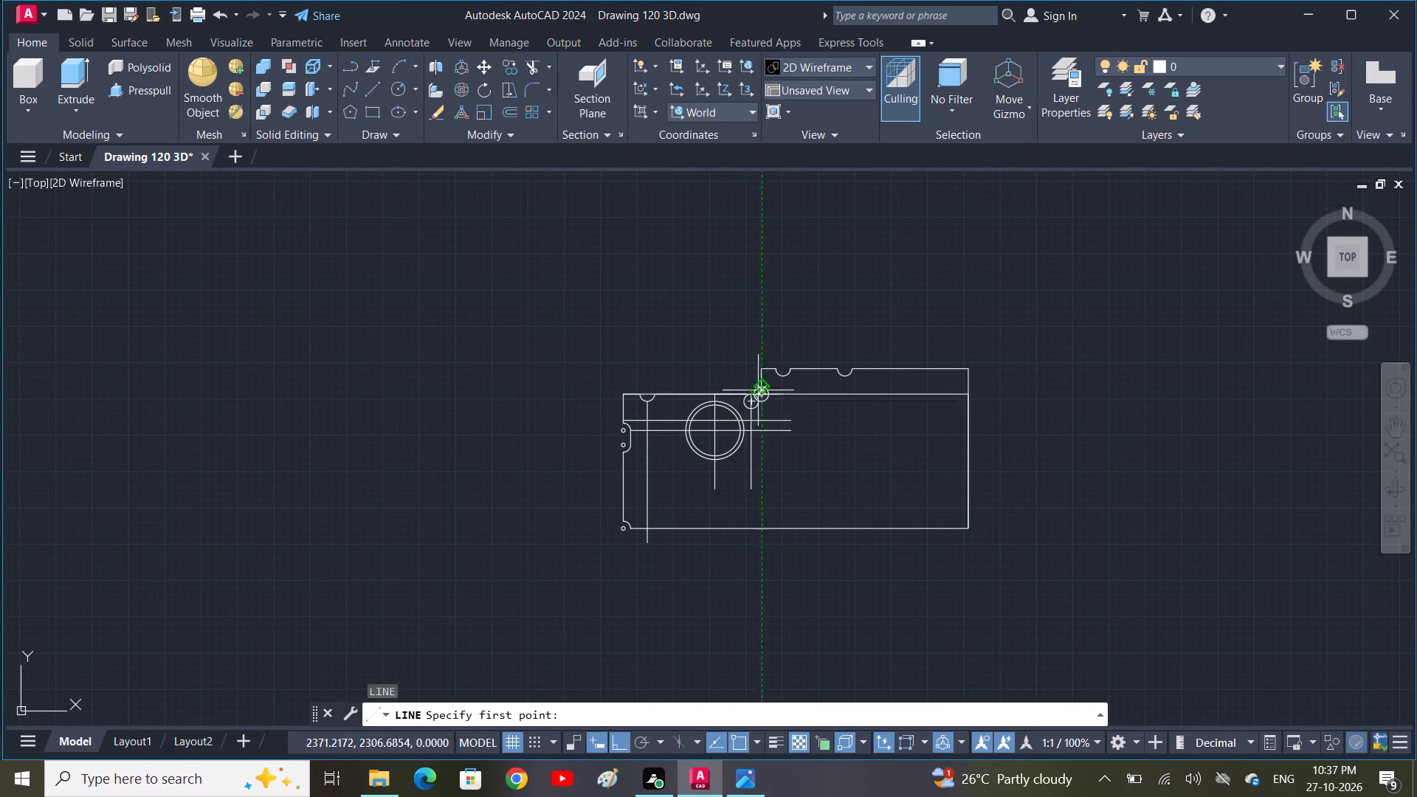
pyautogui.scroll(4, 765, 393)
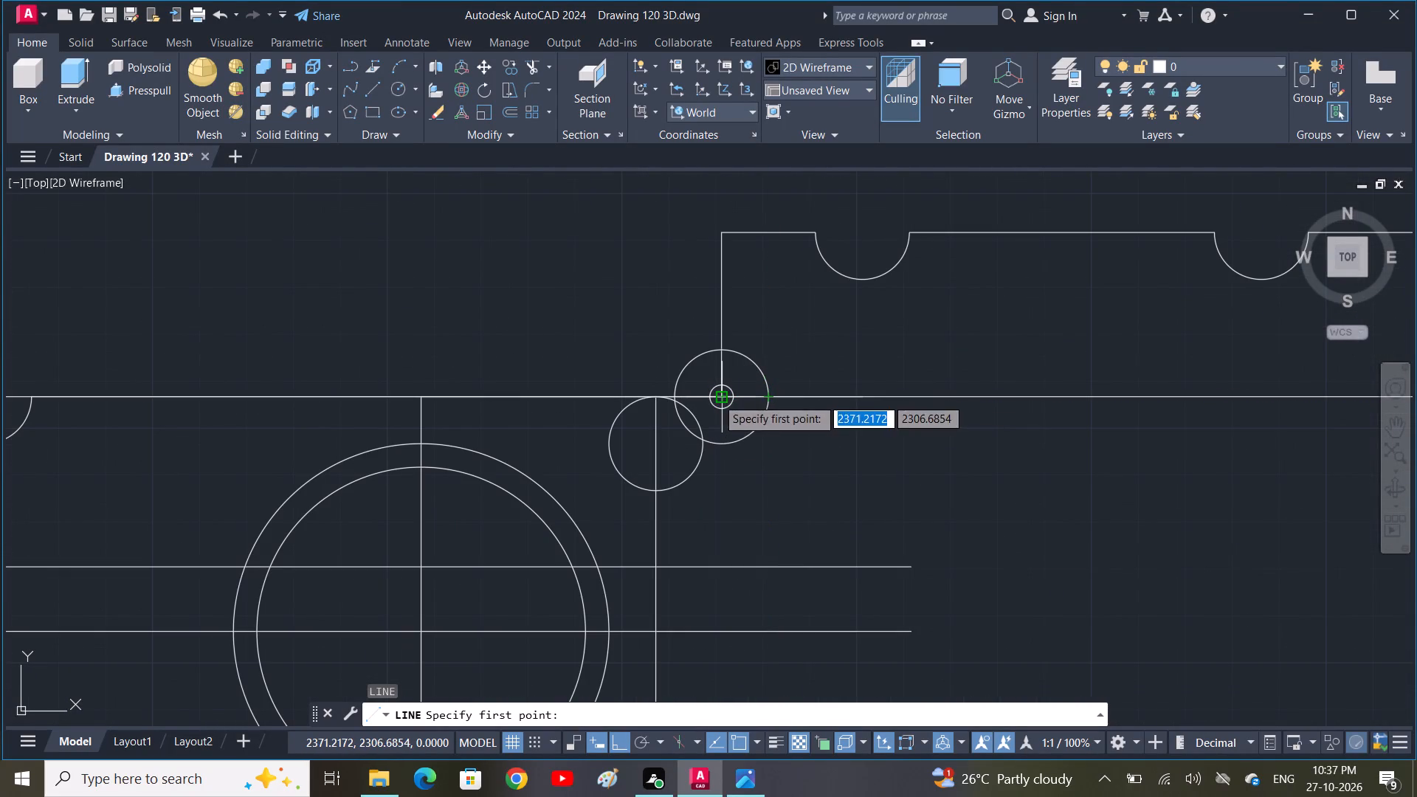
pyautogui.click(717, 396)
pyautogui.press('1')
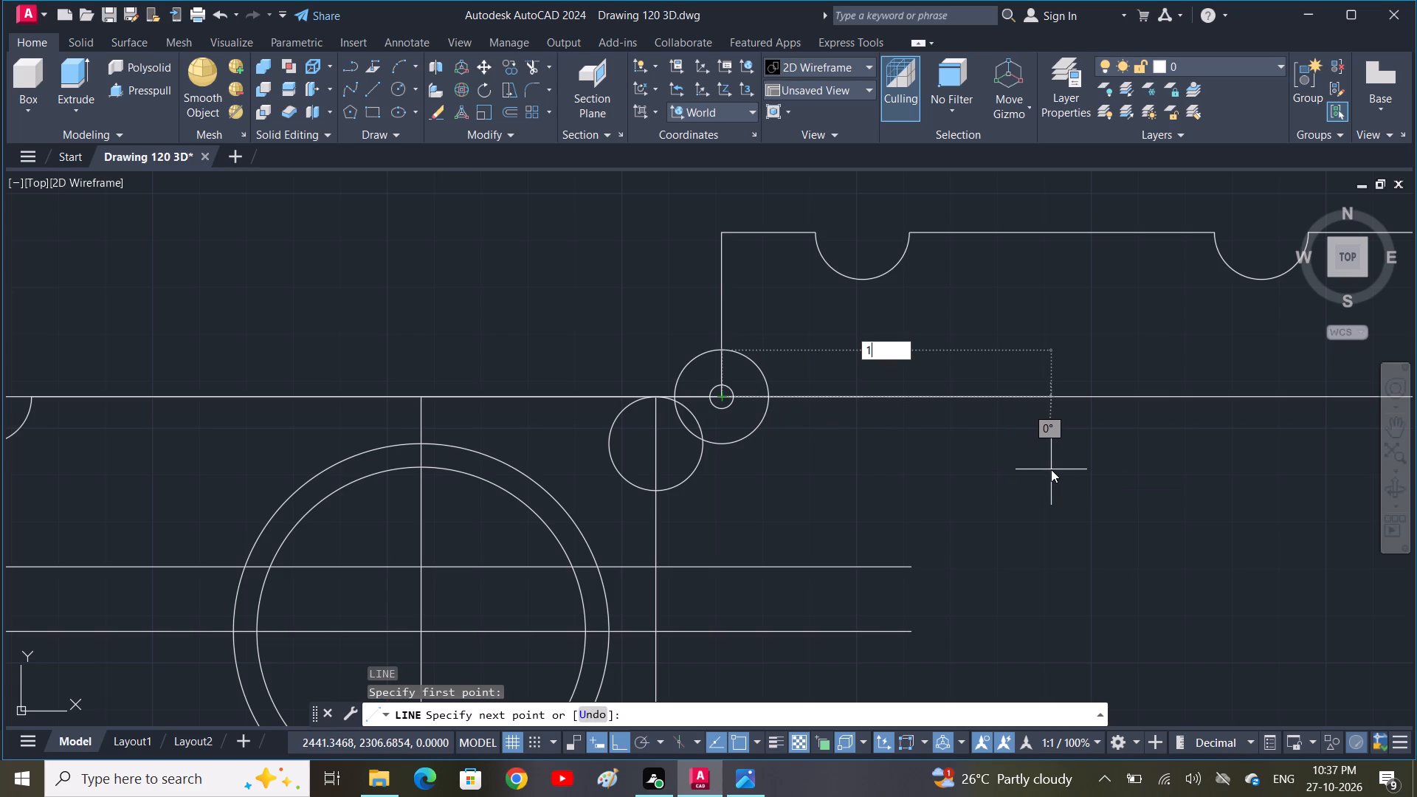
pyautogui.write('50')
pyautogui.press('space')
pyautogui.scroll(-2, 1072, 506)
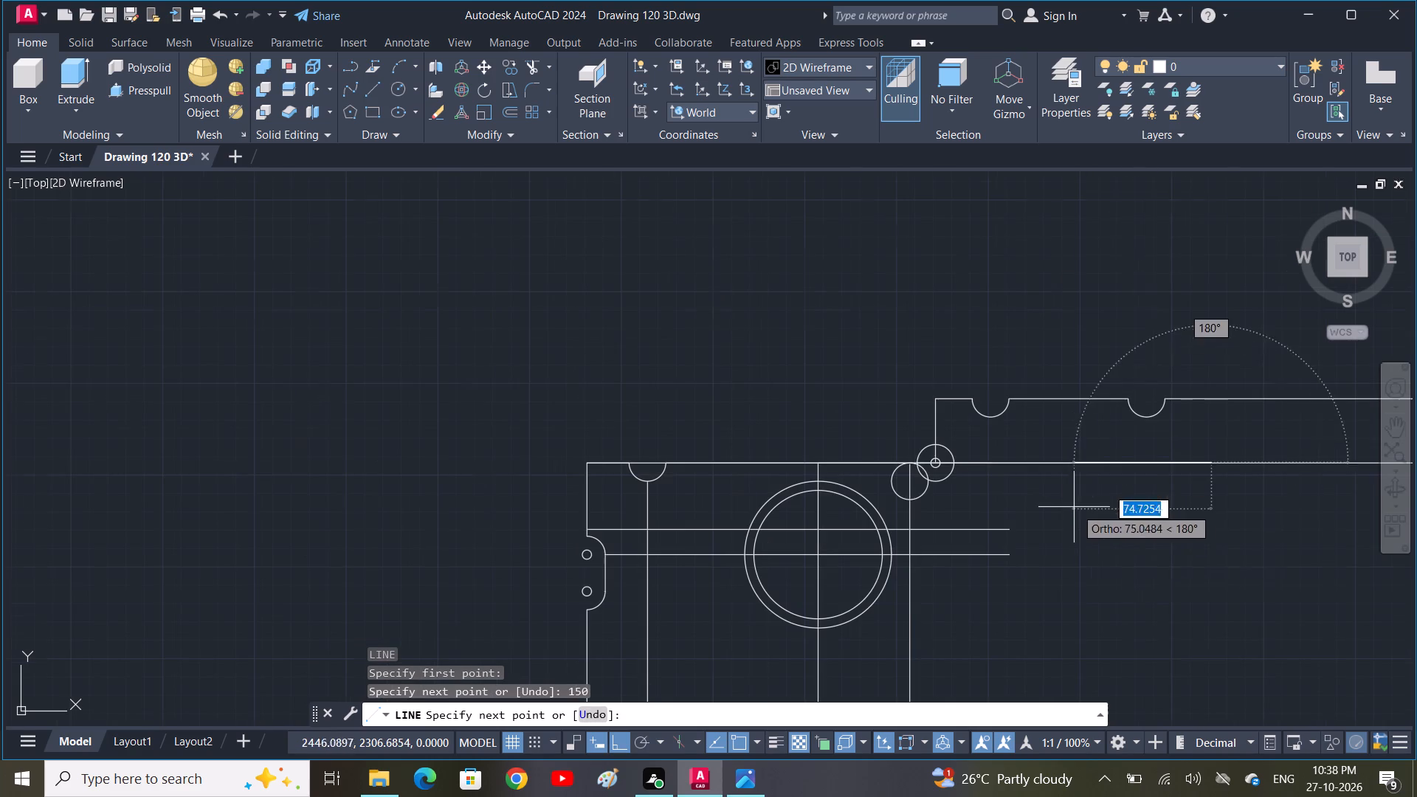
pyautogui.moveTo(1174, 653); pyautogui.dragTo(1185, 496, button='middle')
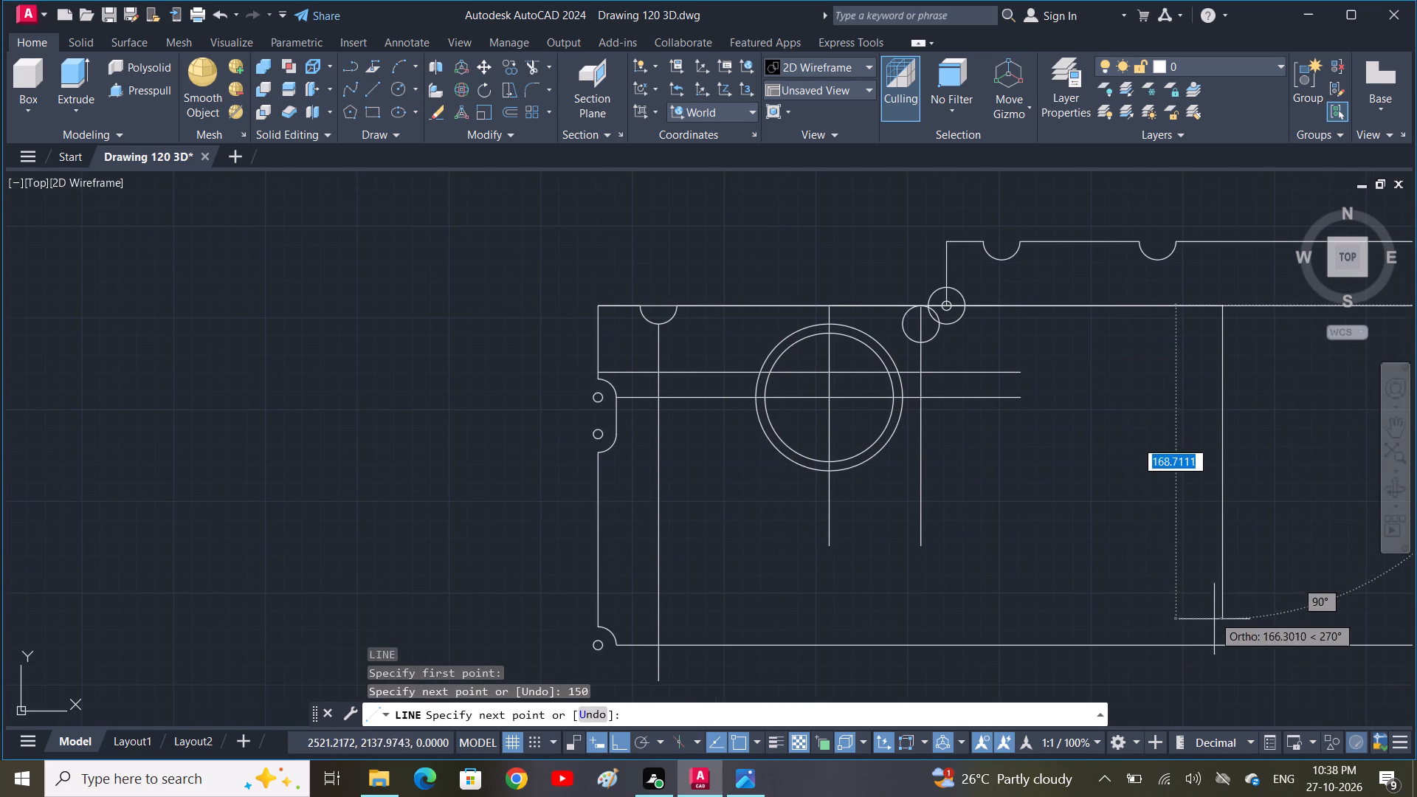
pyautogui.click(1214, 670)
pyautogui.press('space')
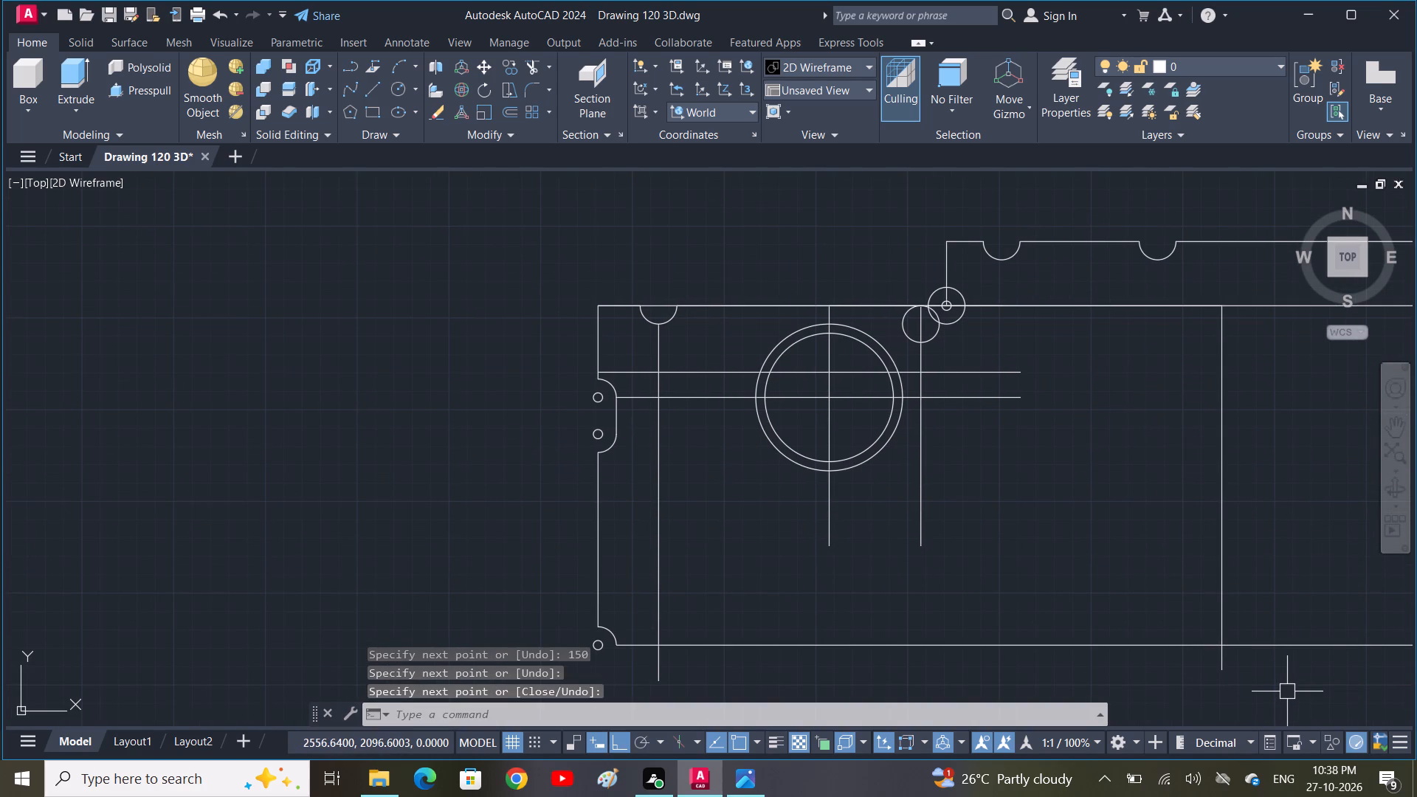
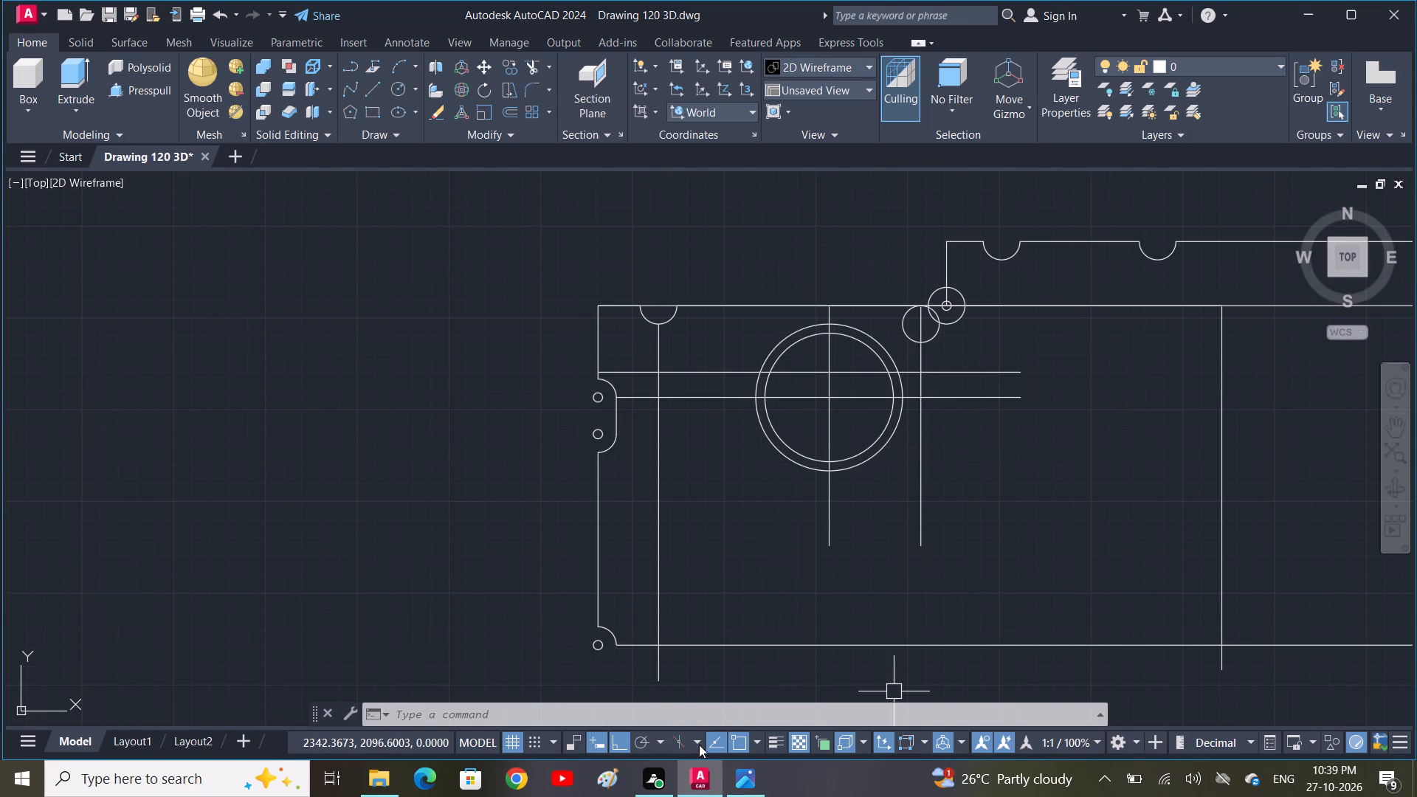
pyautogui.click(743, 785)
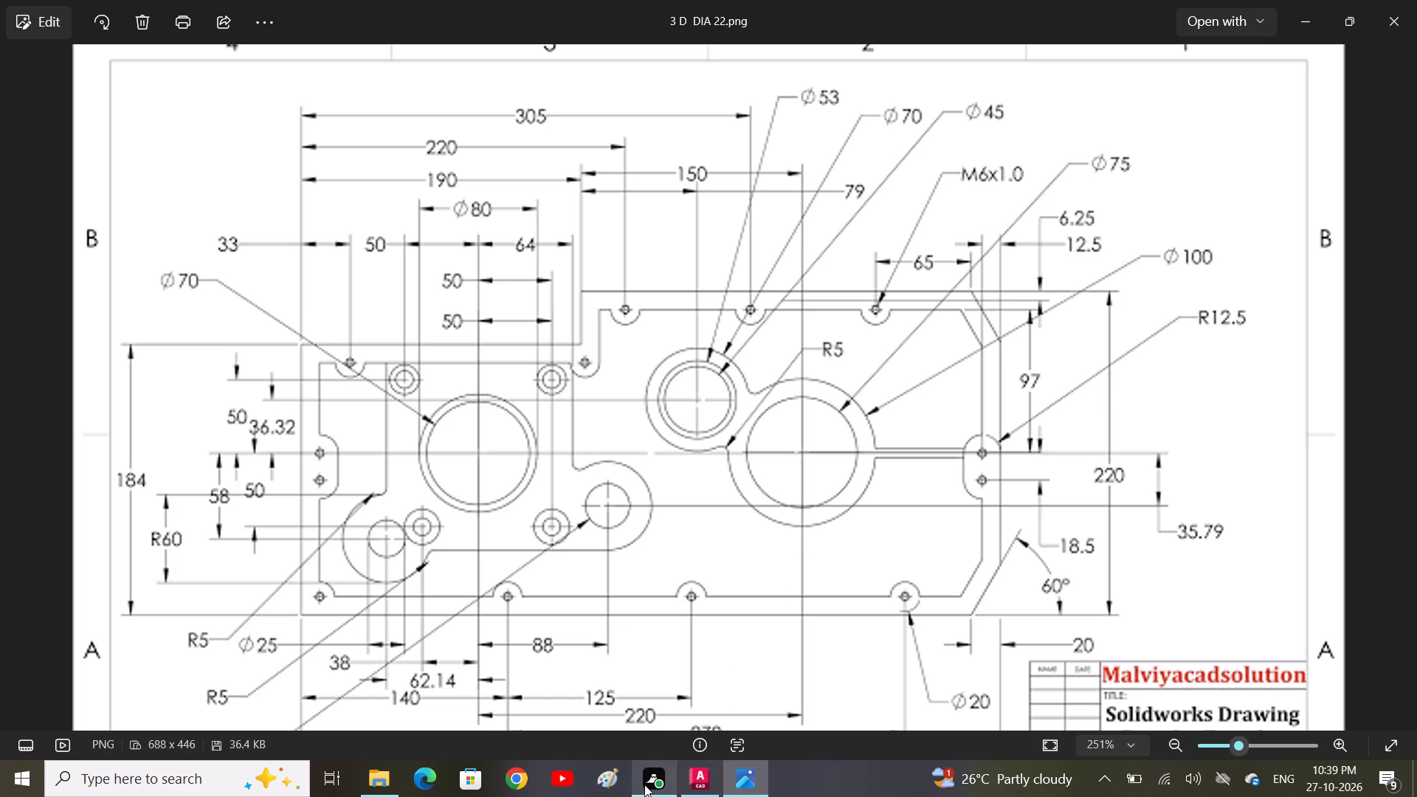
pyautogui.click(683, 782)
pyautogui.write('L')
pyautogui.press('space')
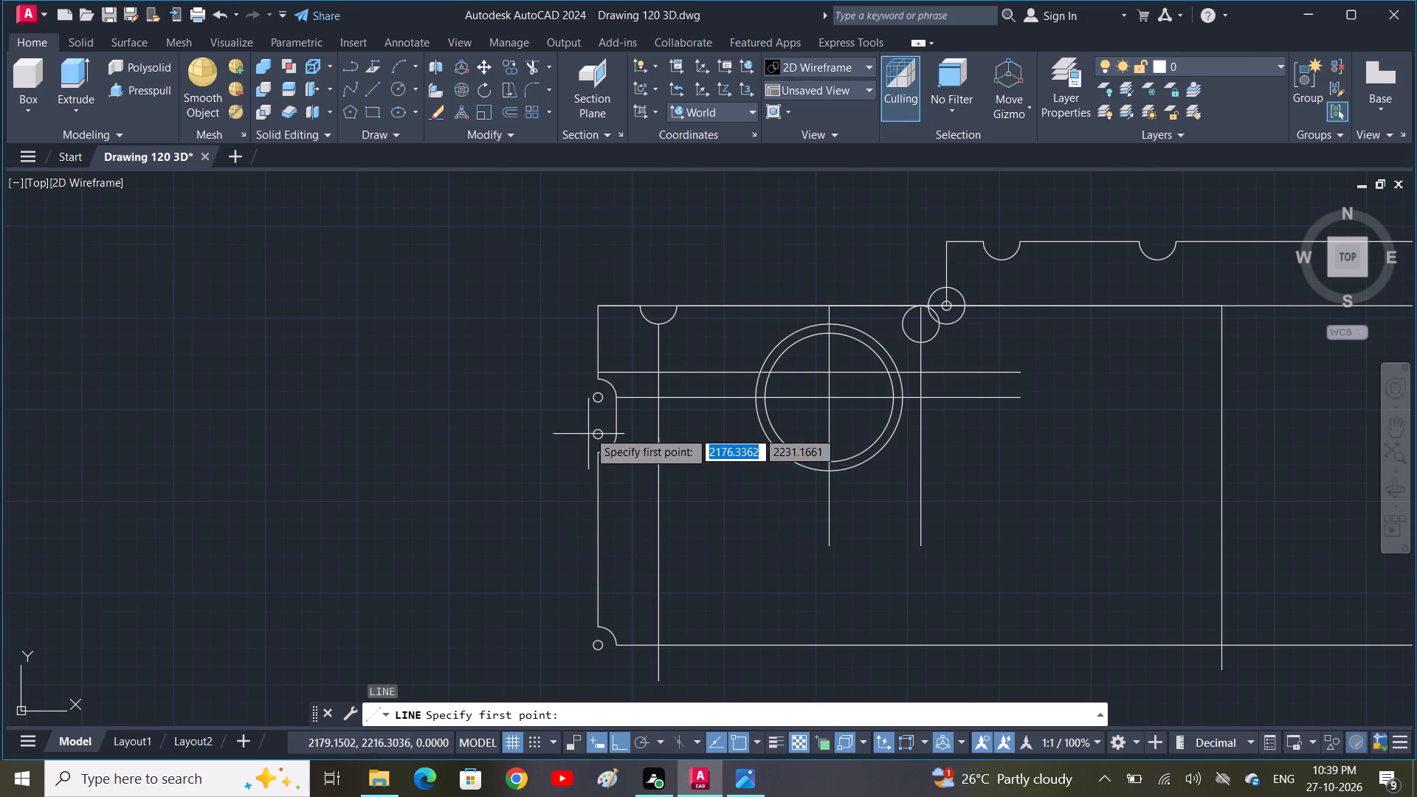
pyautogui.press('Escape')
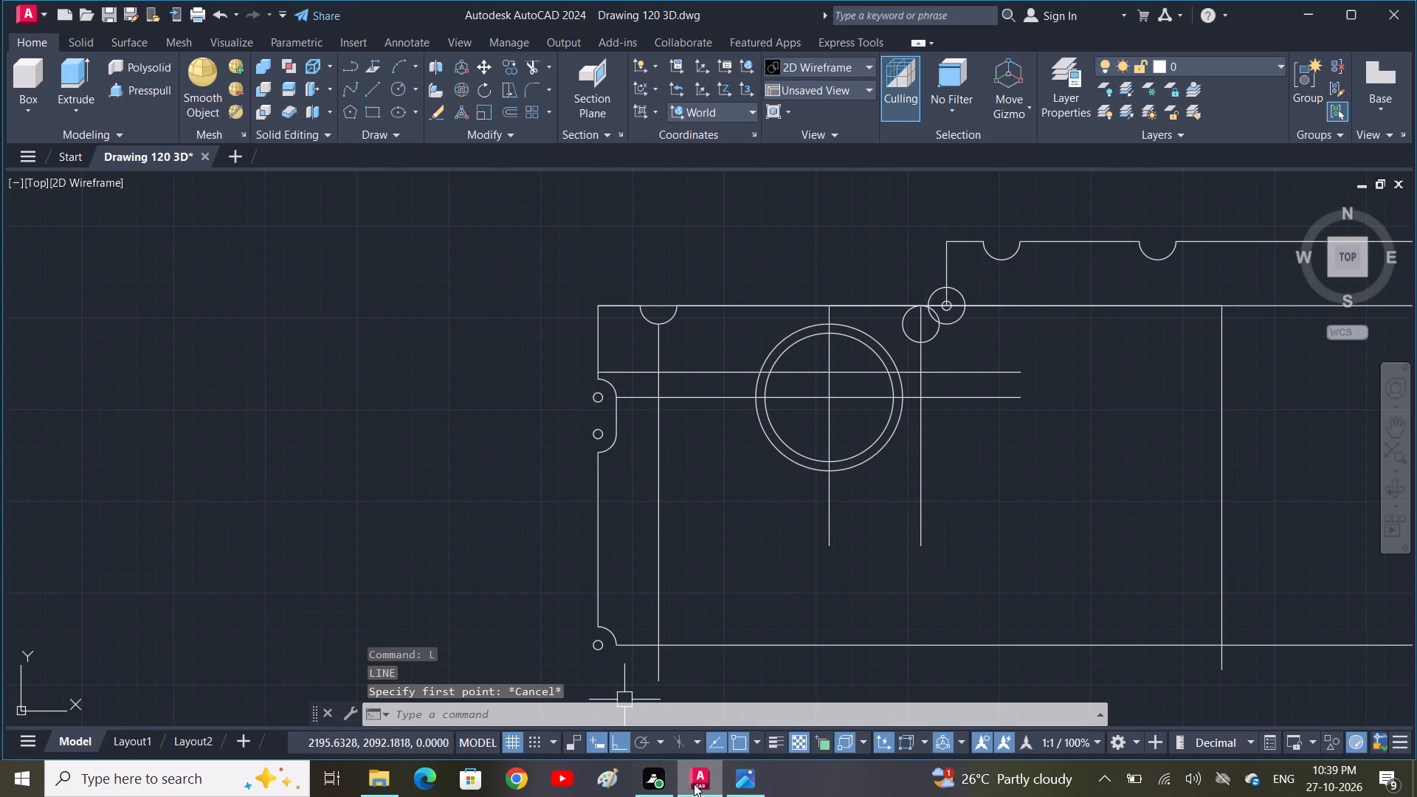
# Examine the cover plate's outline and lower dimensions in the 3 D DIA 22 reference image, returning to the AutoCAD drawing when done.
pyautogui.click(742, 786)
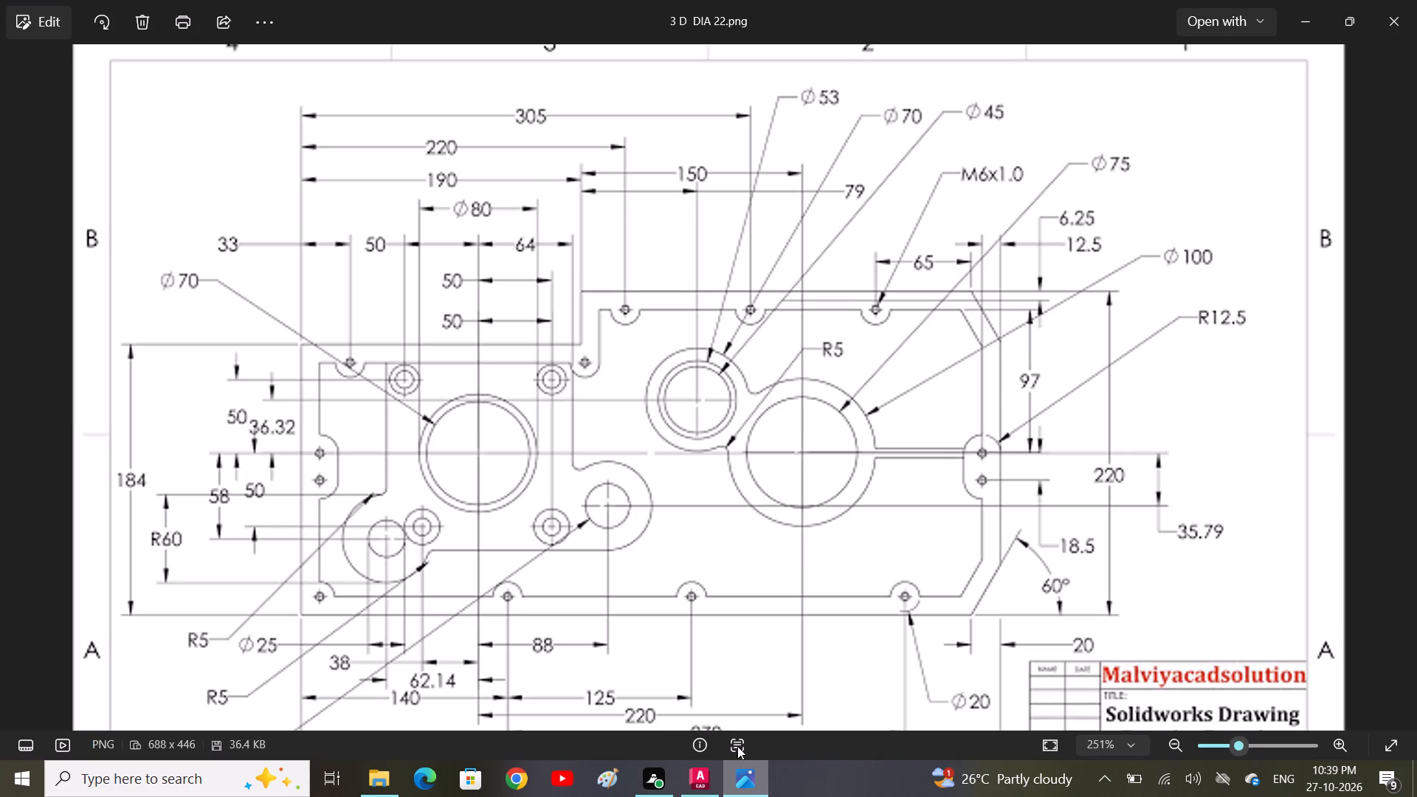
pyautogui.moveTo(630, 531); pyautogui.dragTo(693, 423, button='middle')
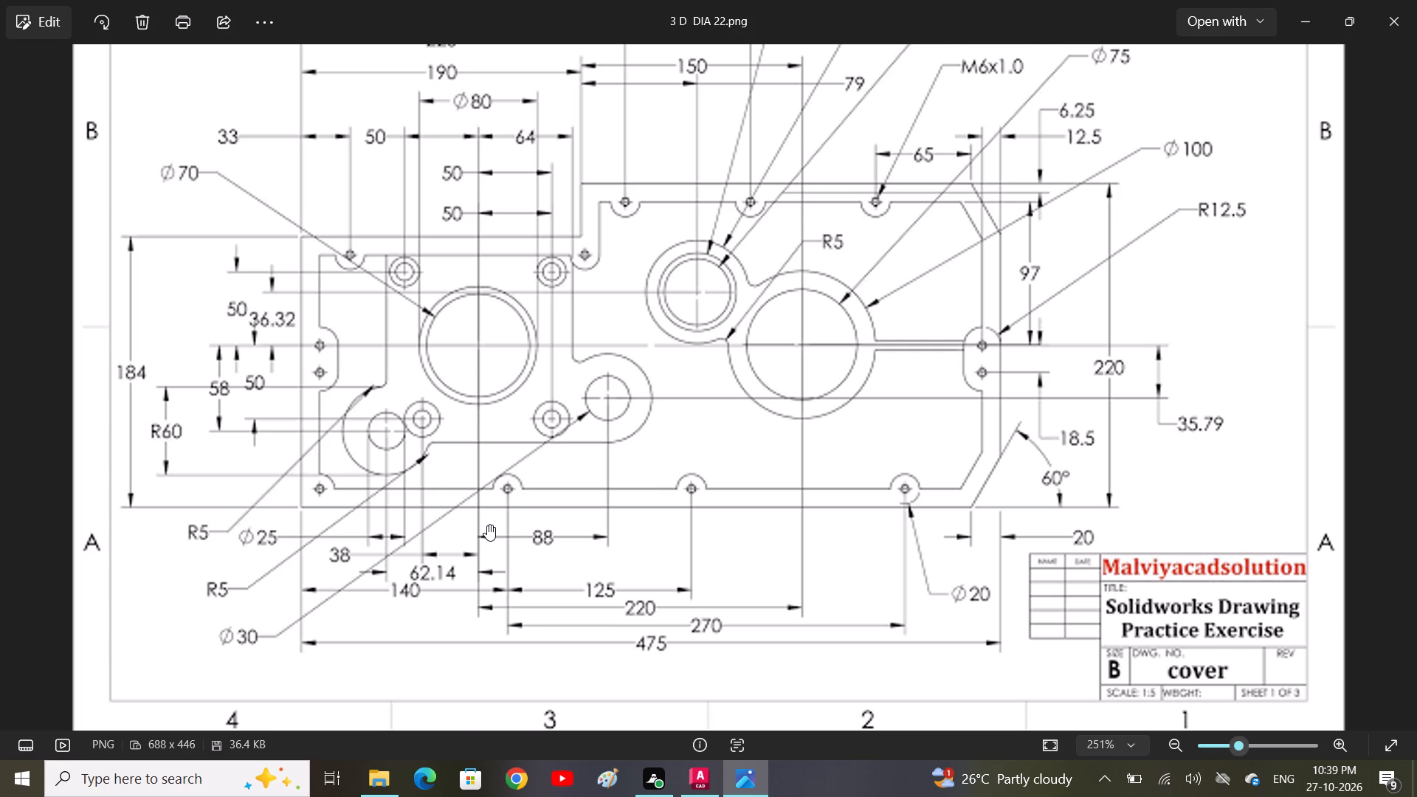
pyautogui.scroll(1, 506, 443)
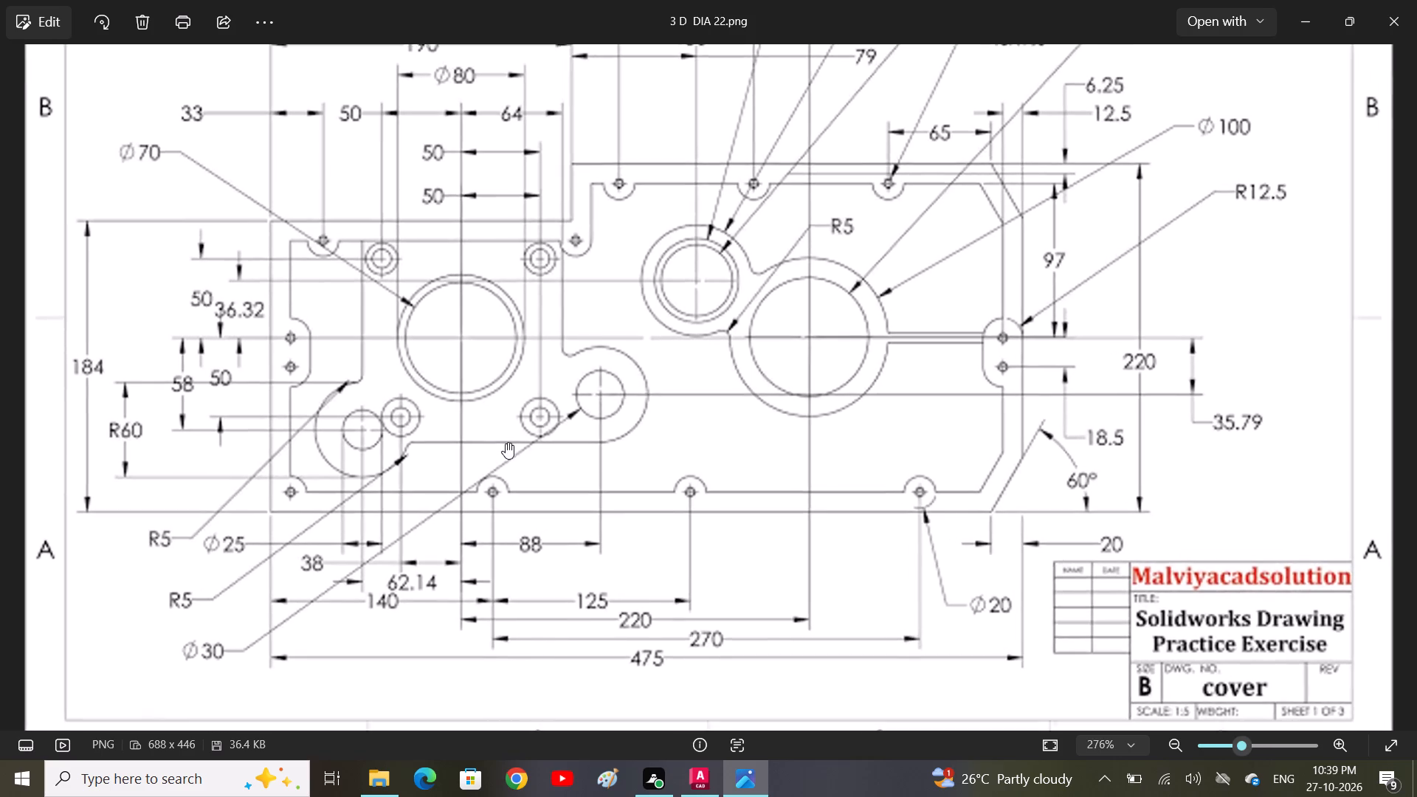
pyautogui.scroll(1, 506, 443)
pyautogui.scroll(-1, 506, 442)
pyautogui.moveTo(507, 442); pyautogui.dragTo(501, 451, button='middle')
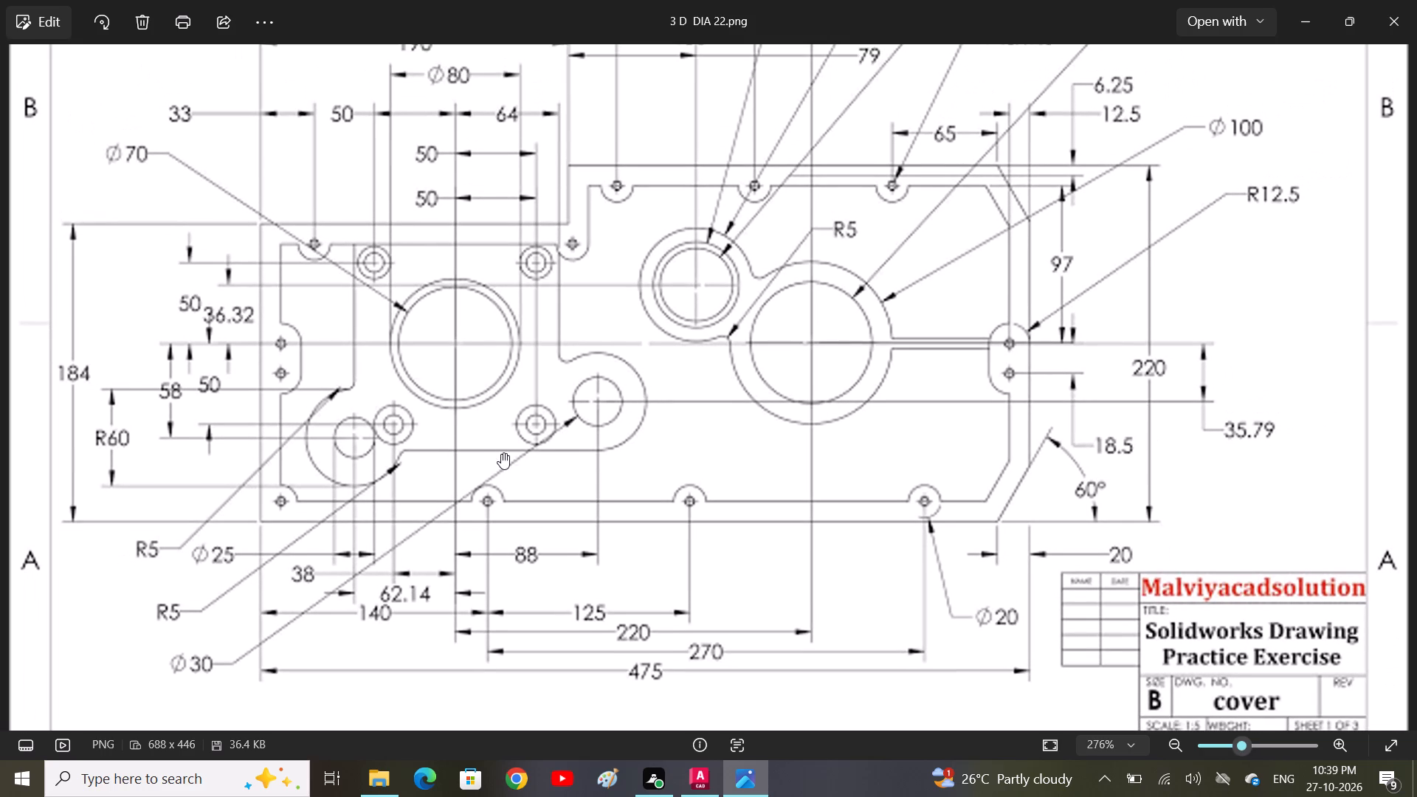
pyautogui.moveTo(518, 440); pyautogui.dragTo(515, 458, button='middle')
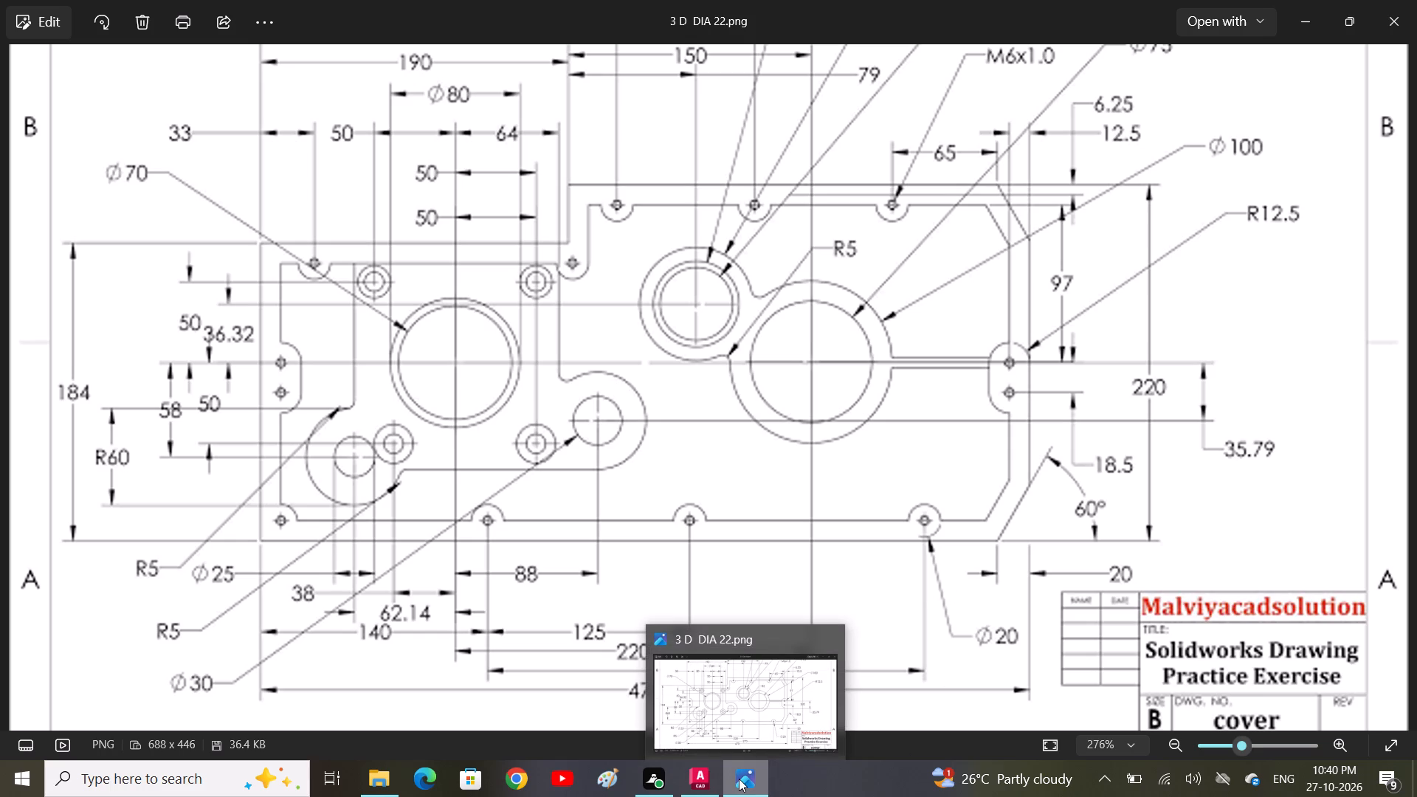
pyautogui.click(700, 782)
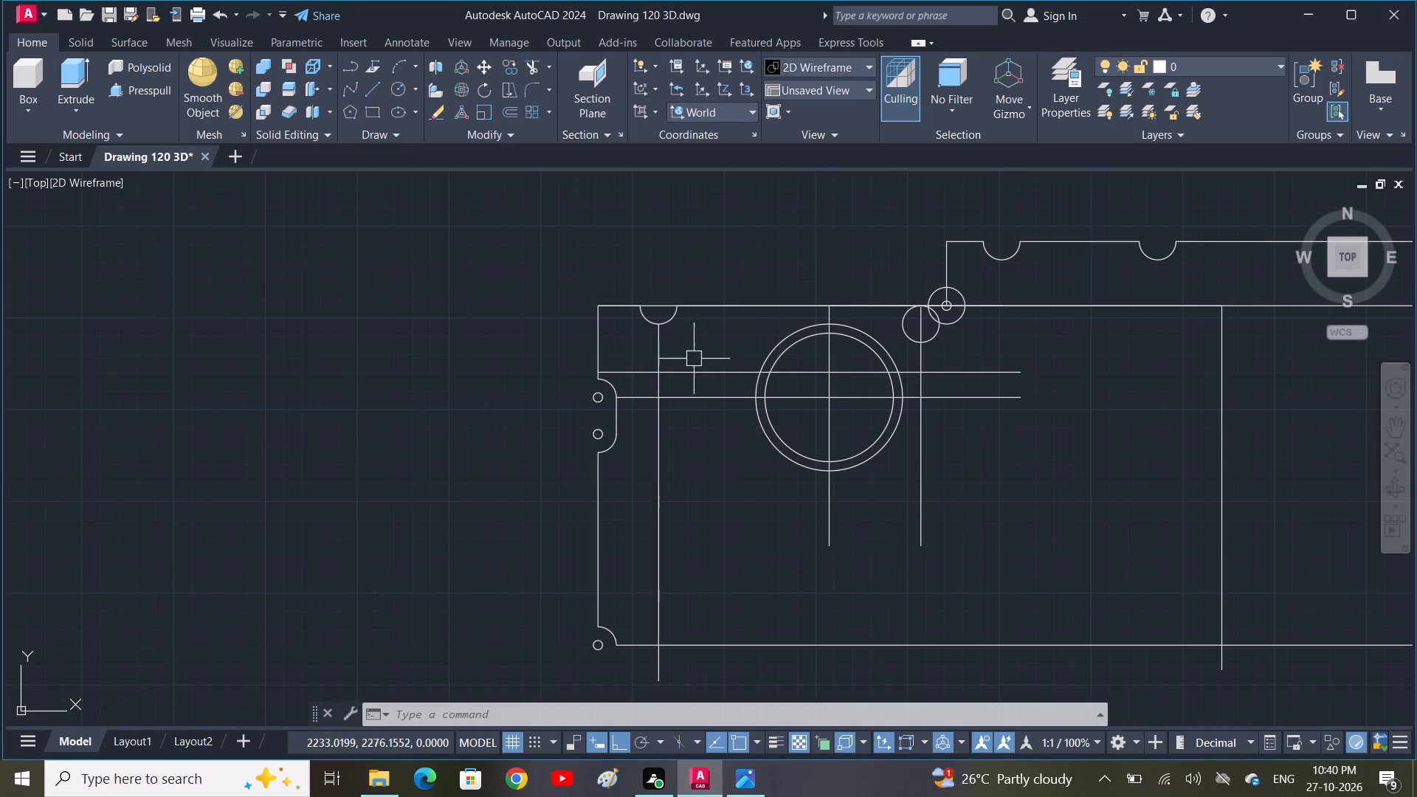
# Delete the leftover line that runs along the plate's upper-left edge across the opening of the semicircular notch.
pyautogui.scroll(-1, 700, 300)
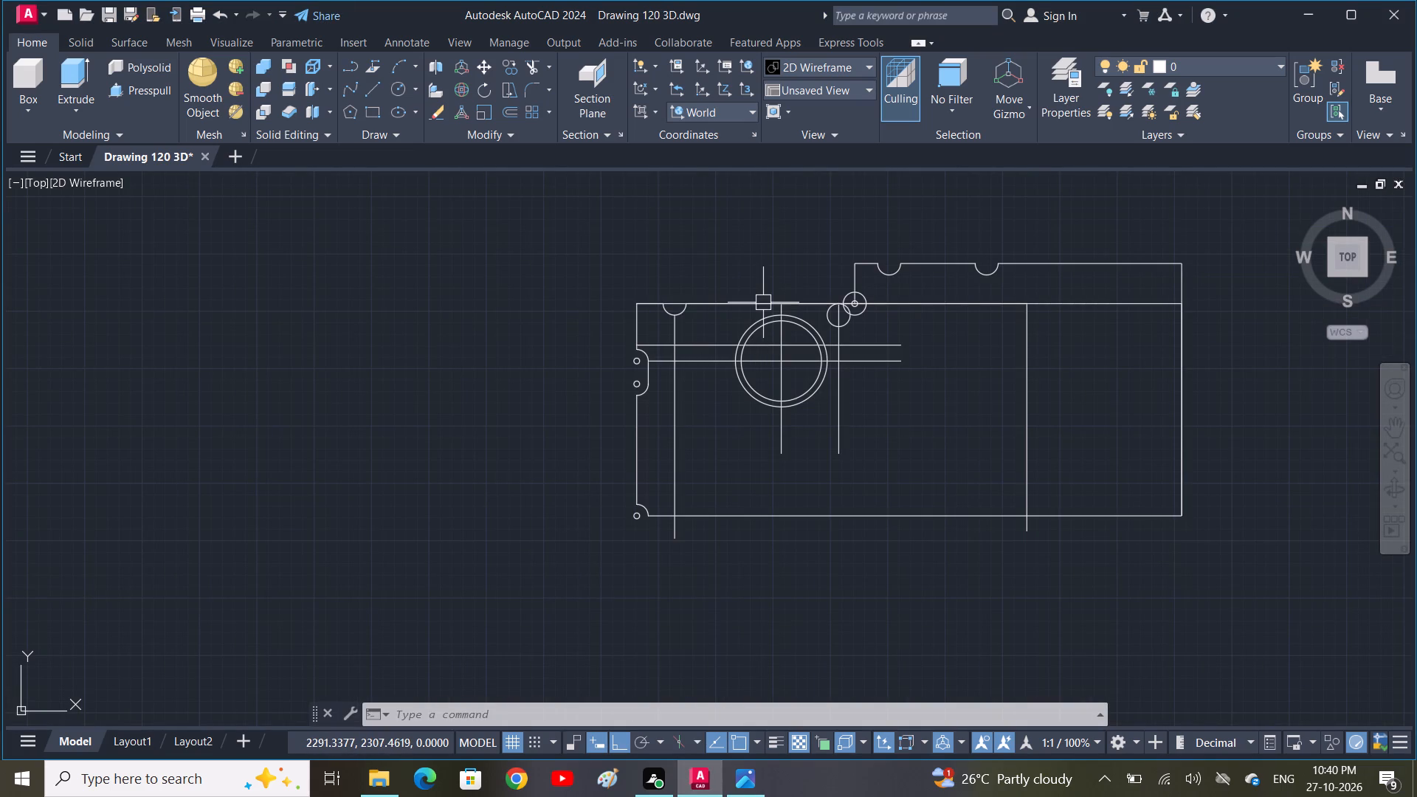
pyautogui.click(763, 302)
pyautogui.press('Delete')
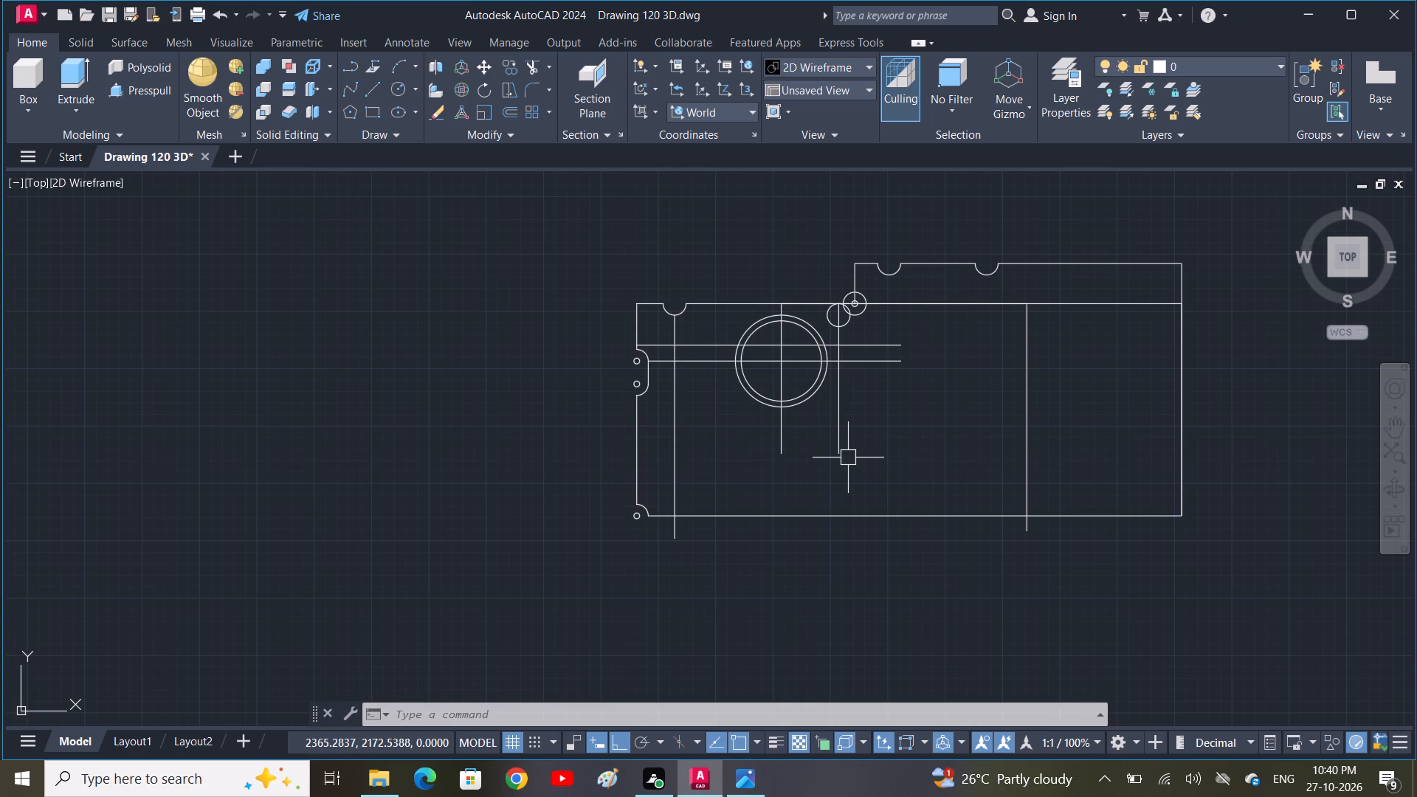
# Draw a 20-unit horizontal line leftward from the centre of the small hole at the plate's lower-left corner.
pyautogui.write('L')
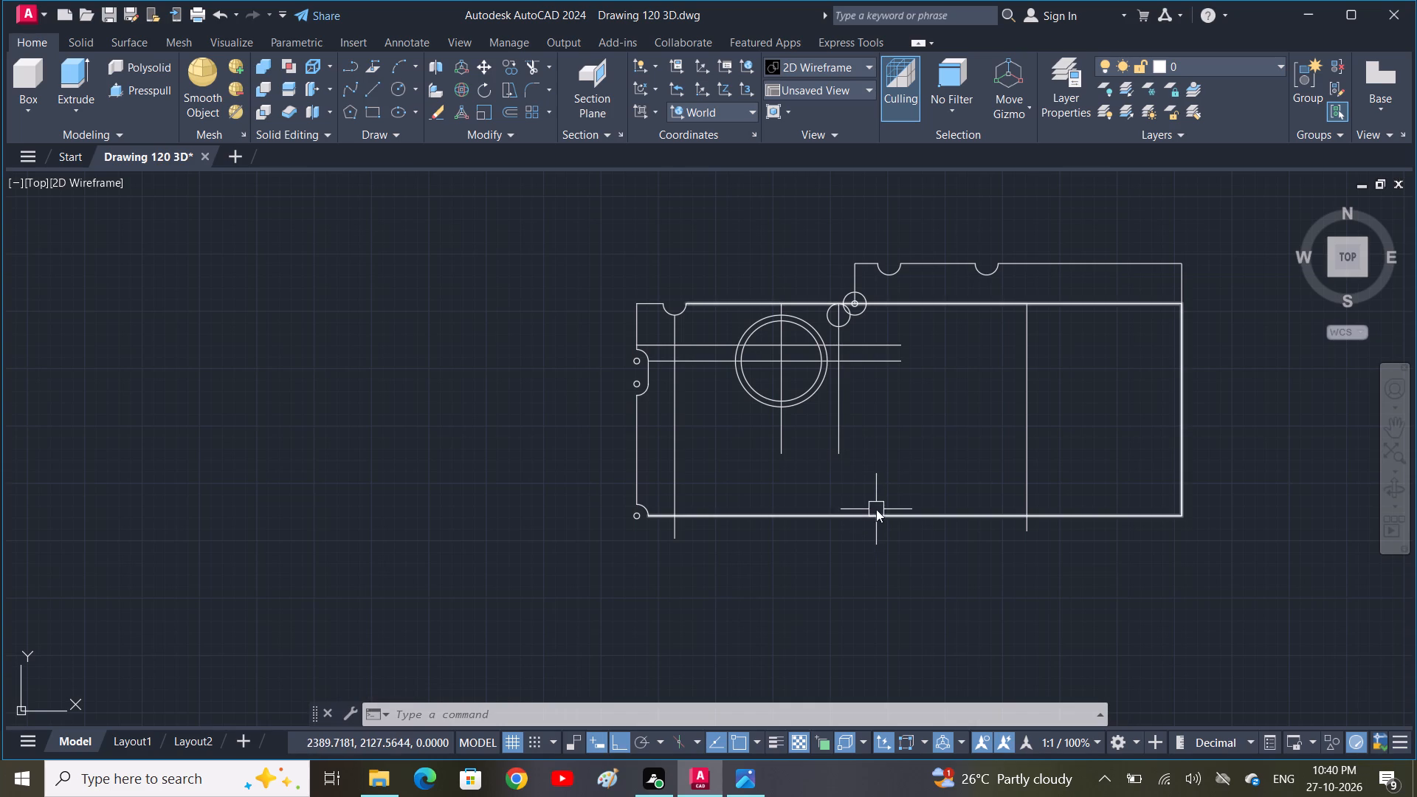
pyautogui.press('space')
pyautogui.scroll(1, 636, 520)
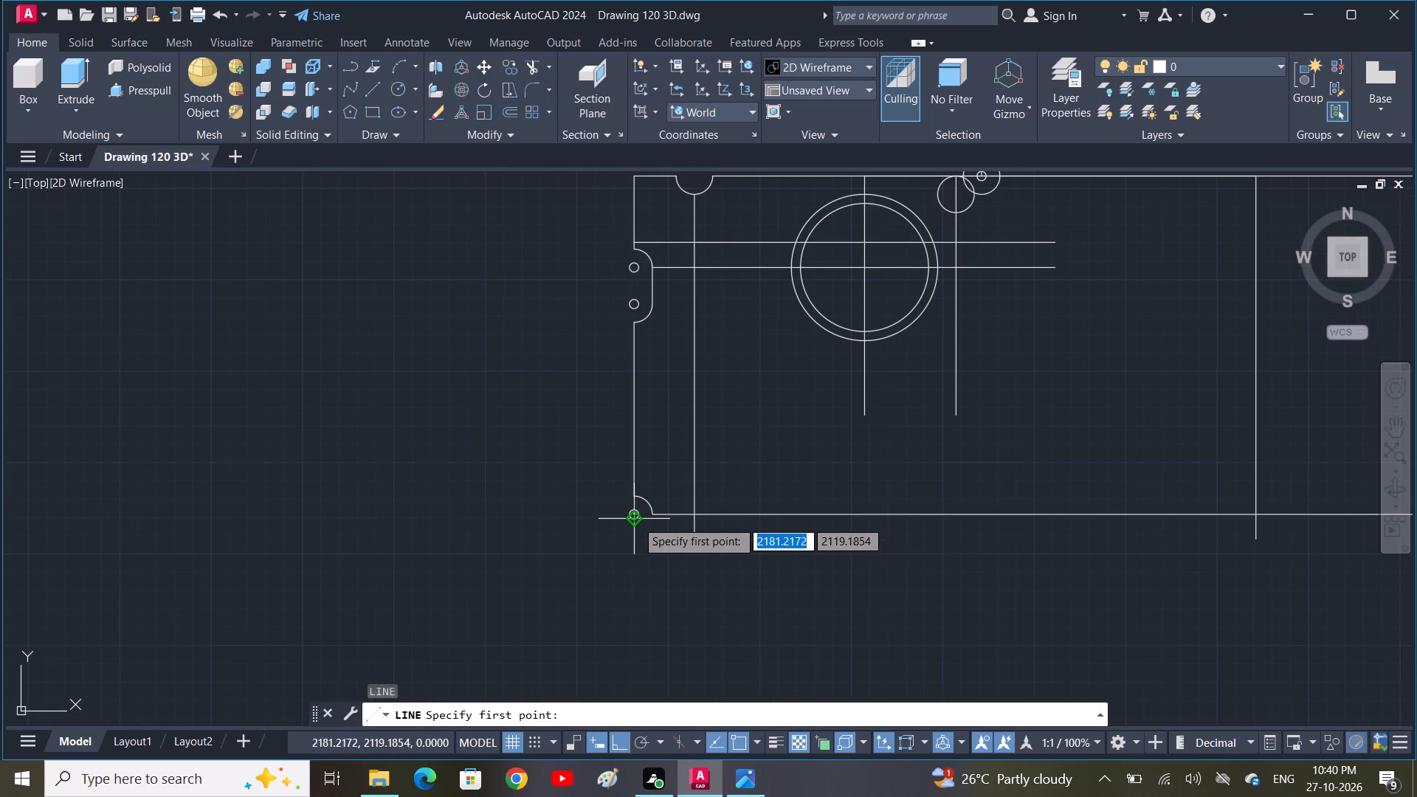
pyautogui.scroll(2, 635, 510)
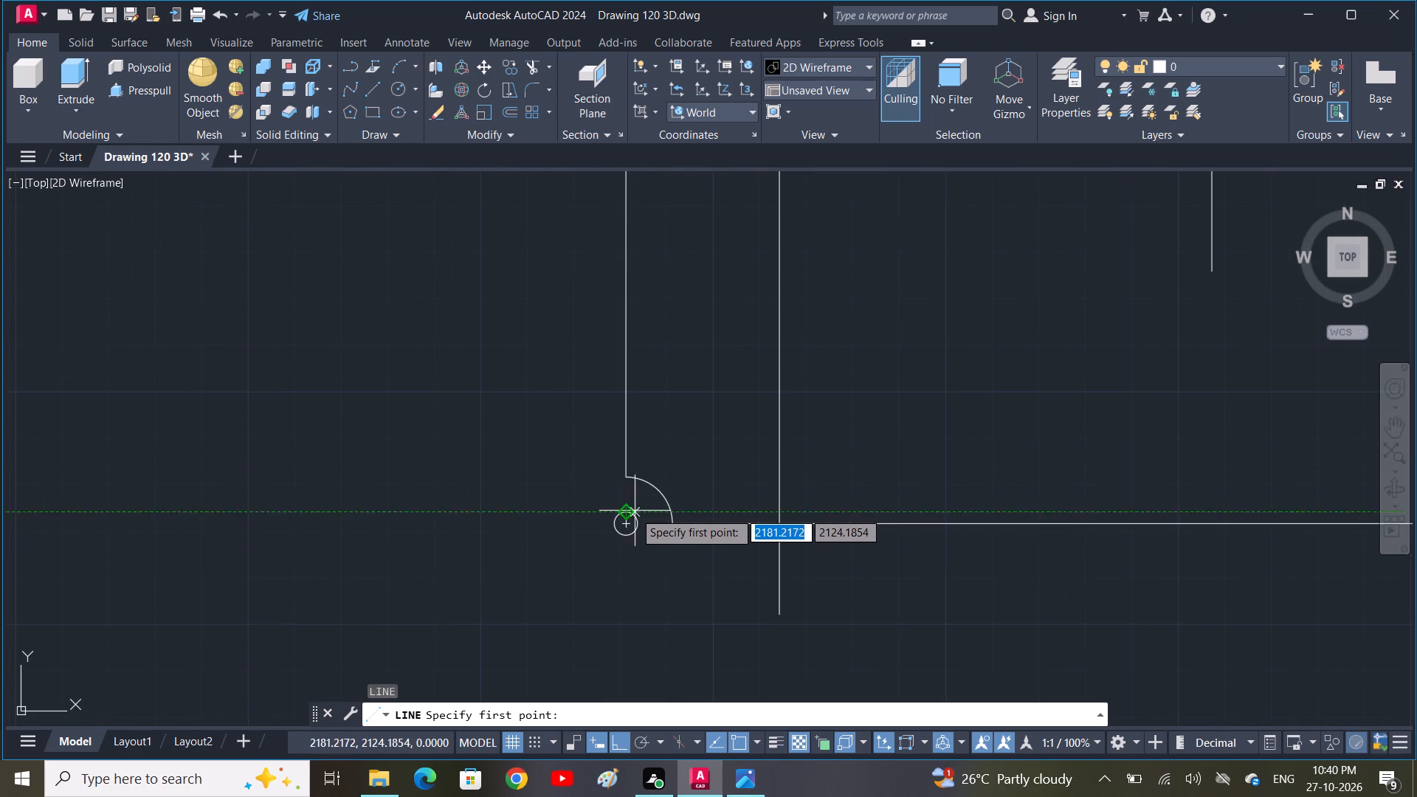
pyautogui.click(625, 522)
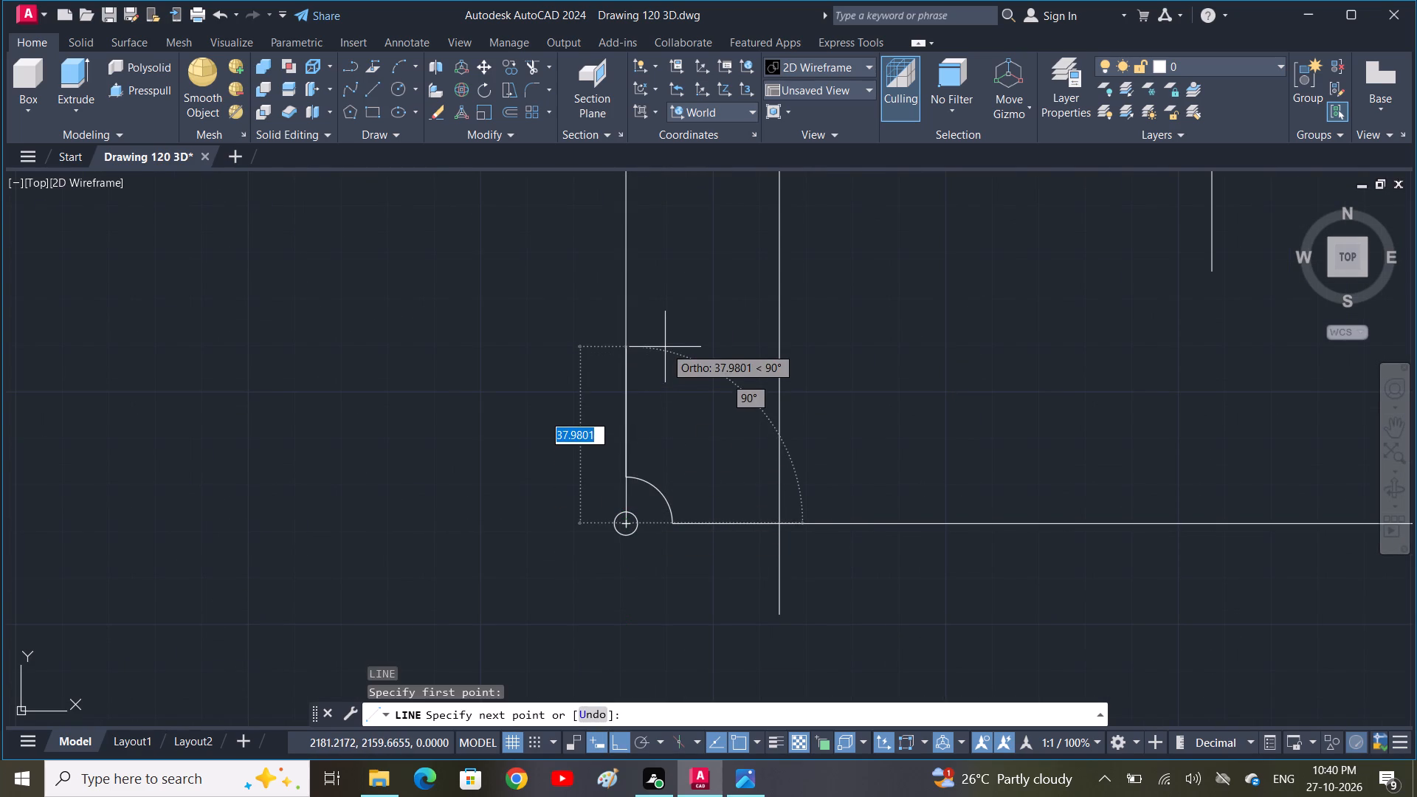
pyautogui.press('1')
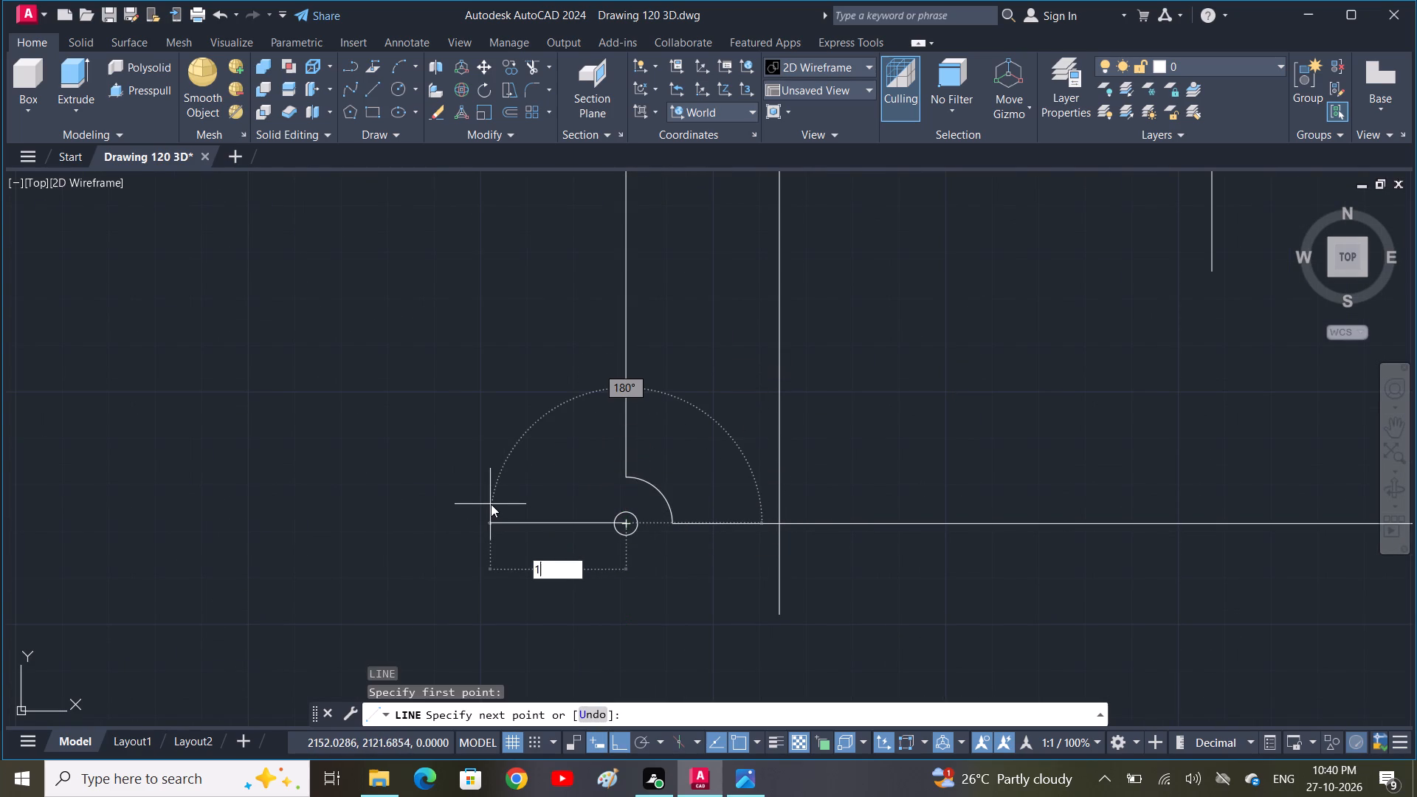
pyautogui.press('BackSpace')
pyautogui.press('2')
pyautogui.write('0')
pyautogui.press('space')
pyautogui.press('space')
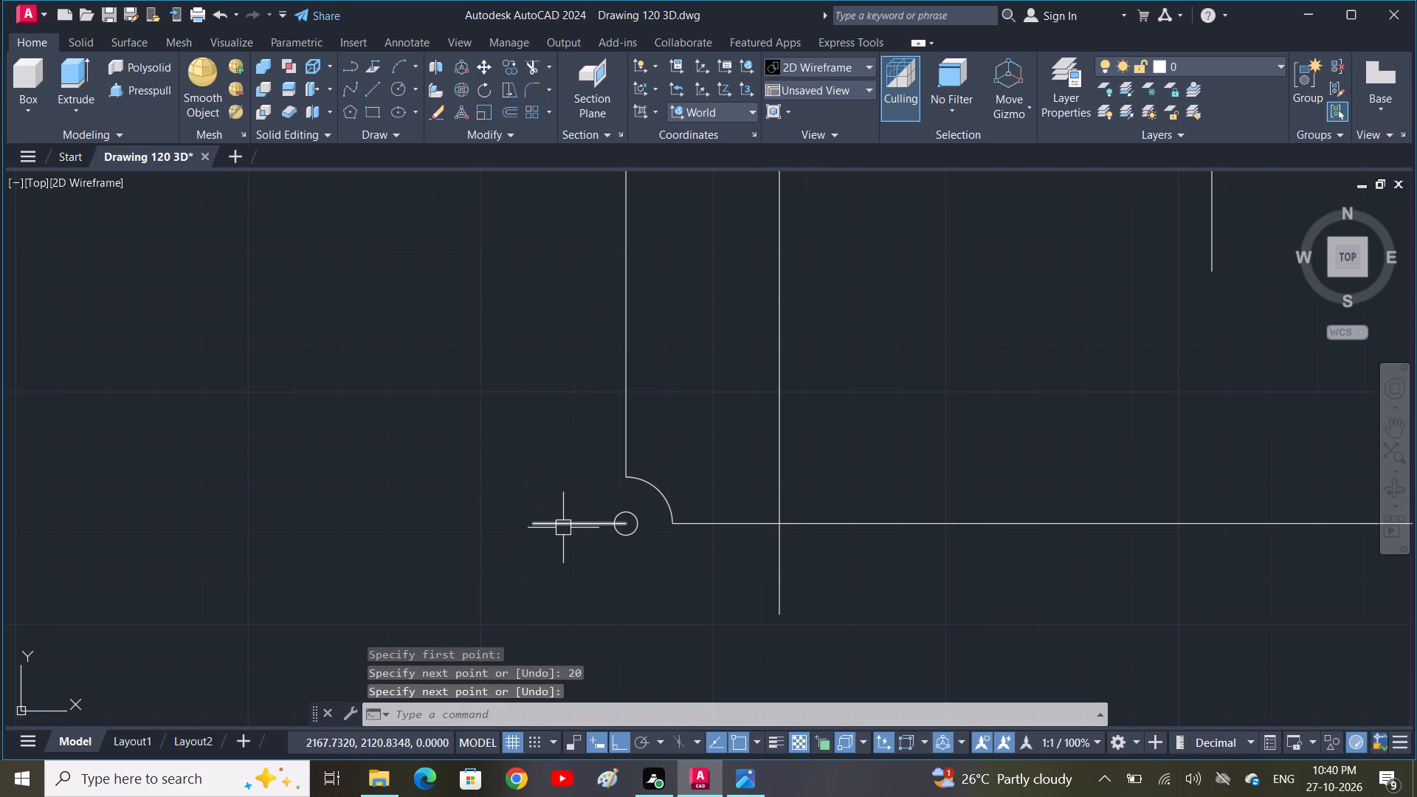
# Draw a vertical line from the outer end of the 20-unit line upward past the plate's upper-left edge.
pyautogui.write('L')
pyautogui.press('space')
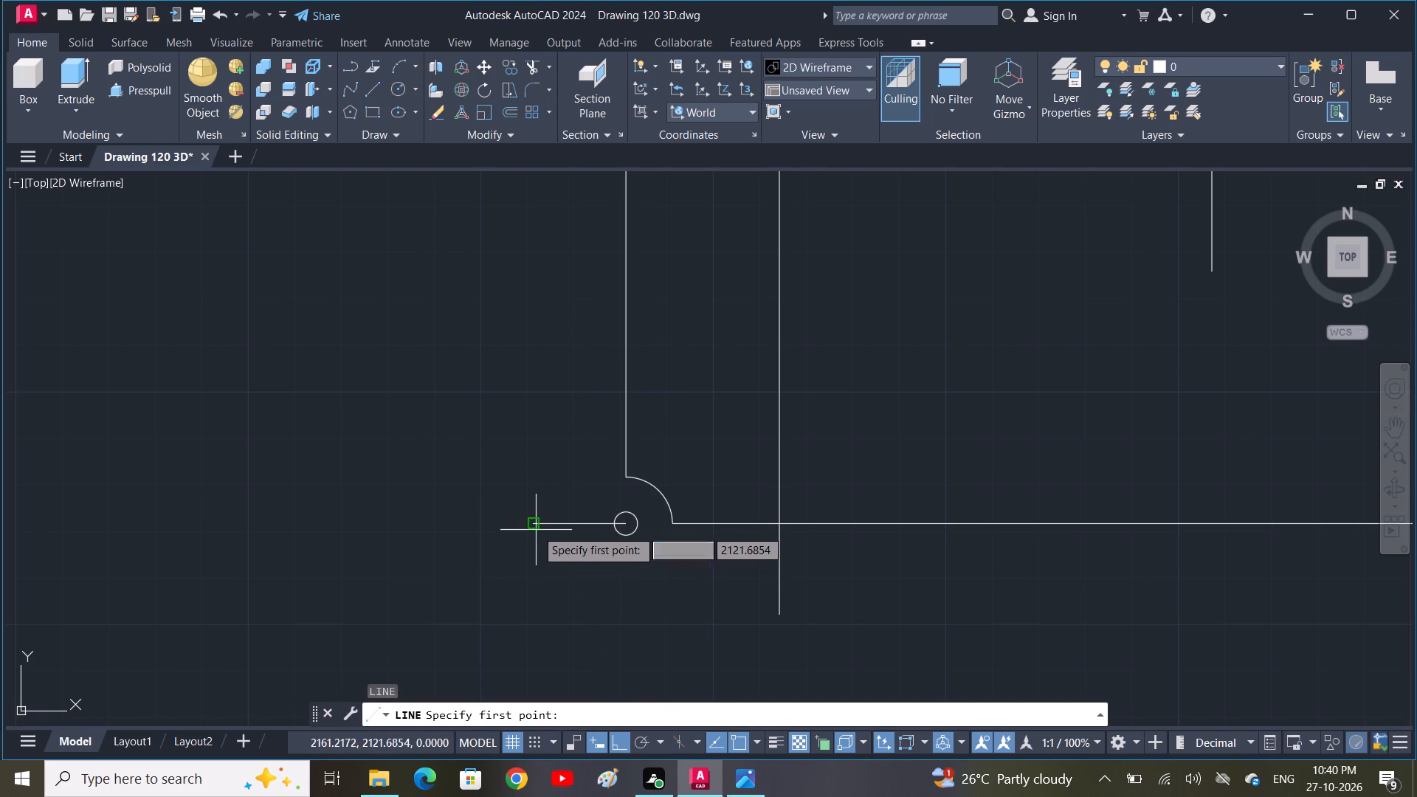
pyautogui.click(531, 525)
pyautogui.moveTo(604, 333); pyautogui.dragTo(463, 603, button='middle')
pyautogui.scroll(1, 464, 602)
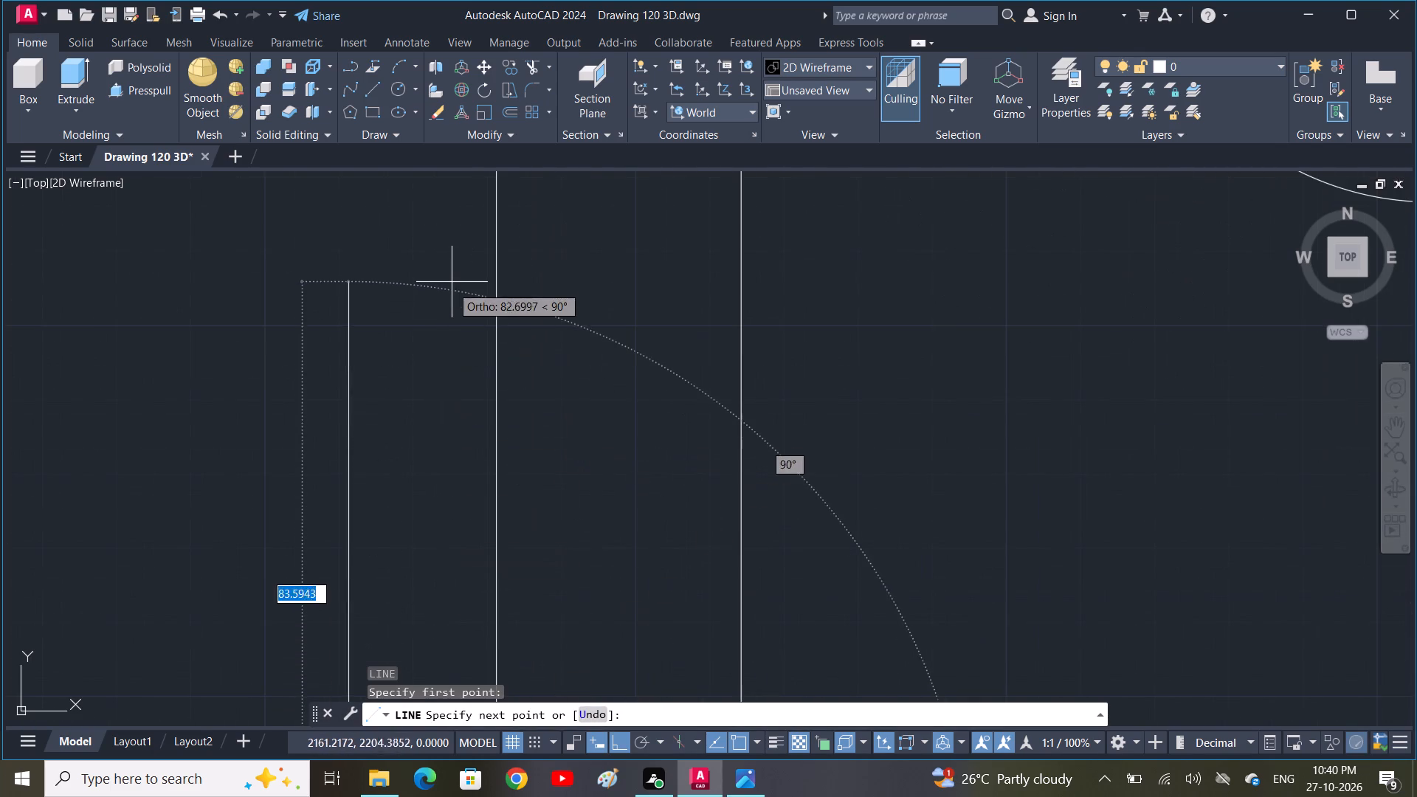
pyautogui.scroll(-5, 452, 280)
pyautogui.moveTo(449, 258); pyautogui.dragTo(463, 224, button='middle')
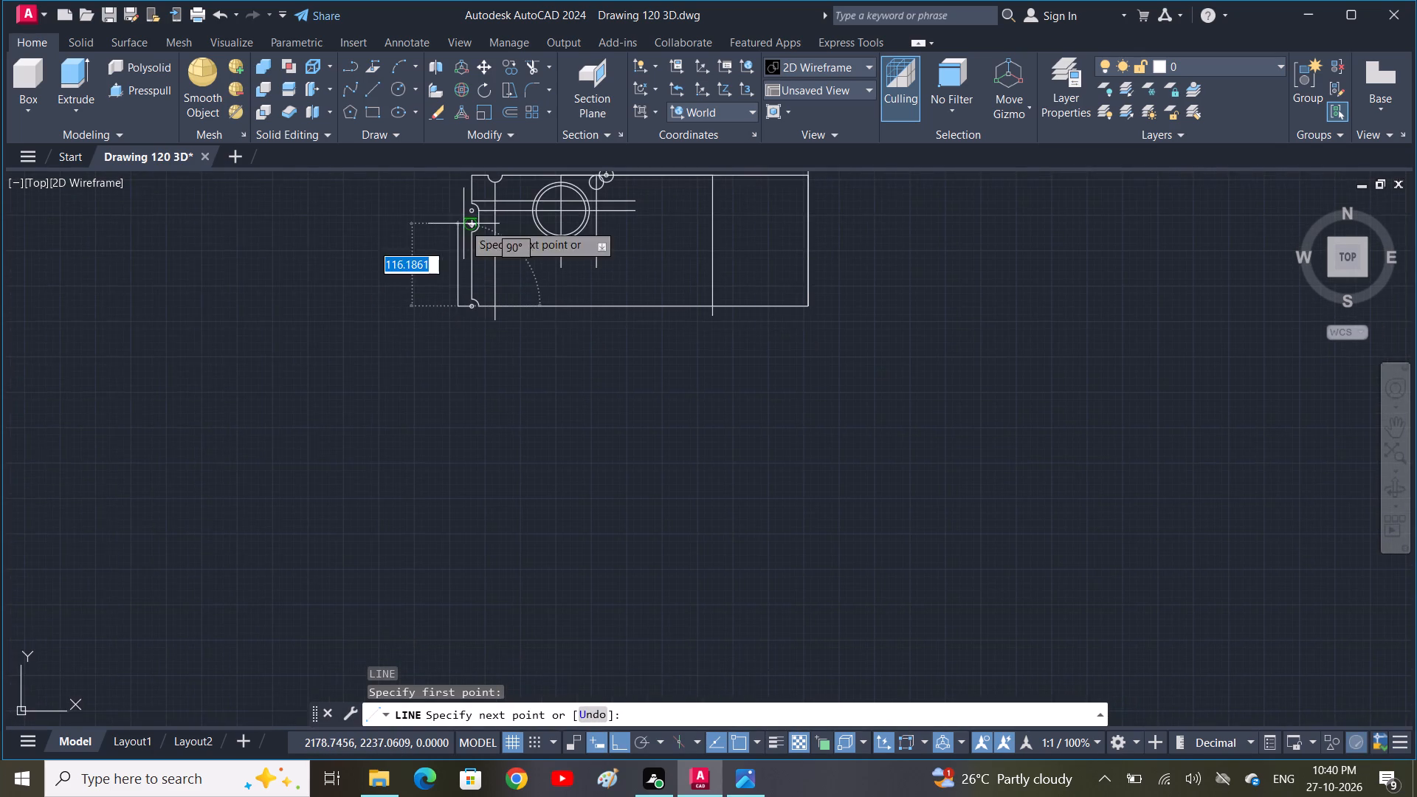
pyautogui.moveTo(463, 224); pyautogui.dragTo(486, 460, button='middle')
pyautogui.scroll(4, 472, 448)
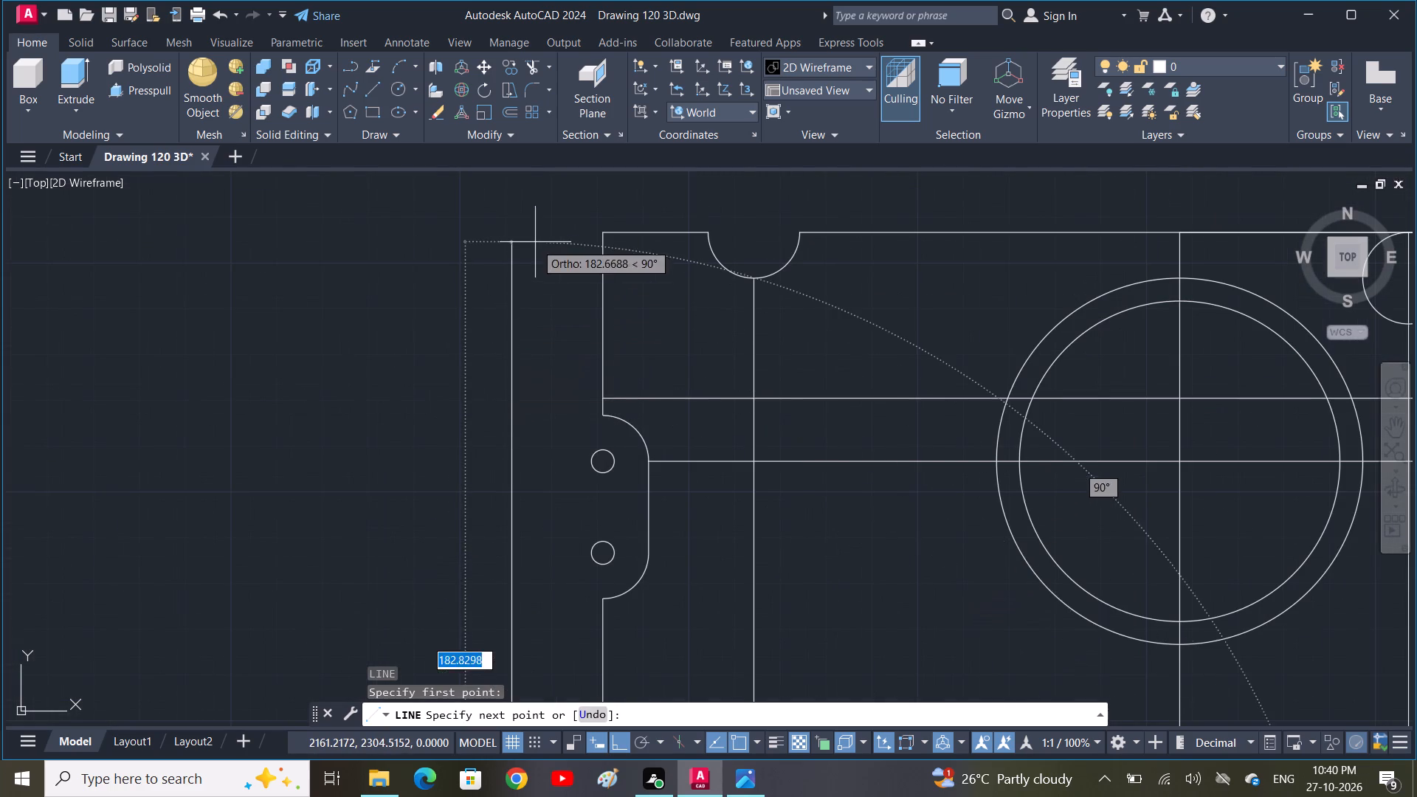
pyautogui.moveTo(535, 242); pyautogui.dragTo(492, 364, button='middle')
pyautogui.click(508, 273)
pyautogui.press('space')
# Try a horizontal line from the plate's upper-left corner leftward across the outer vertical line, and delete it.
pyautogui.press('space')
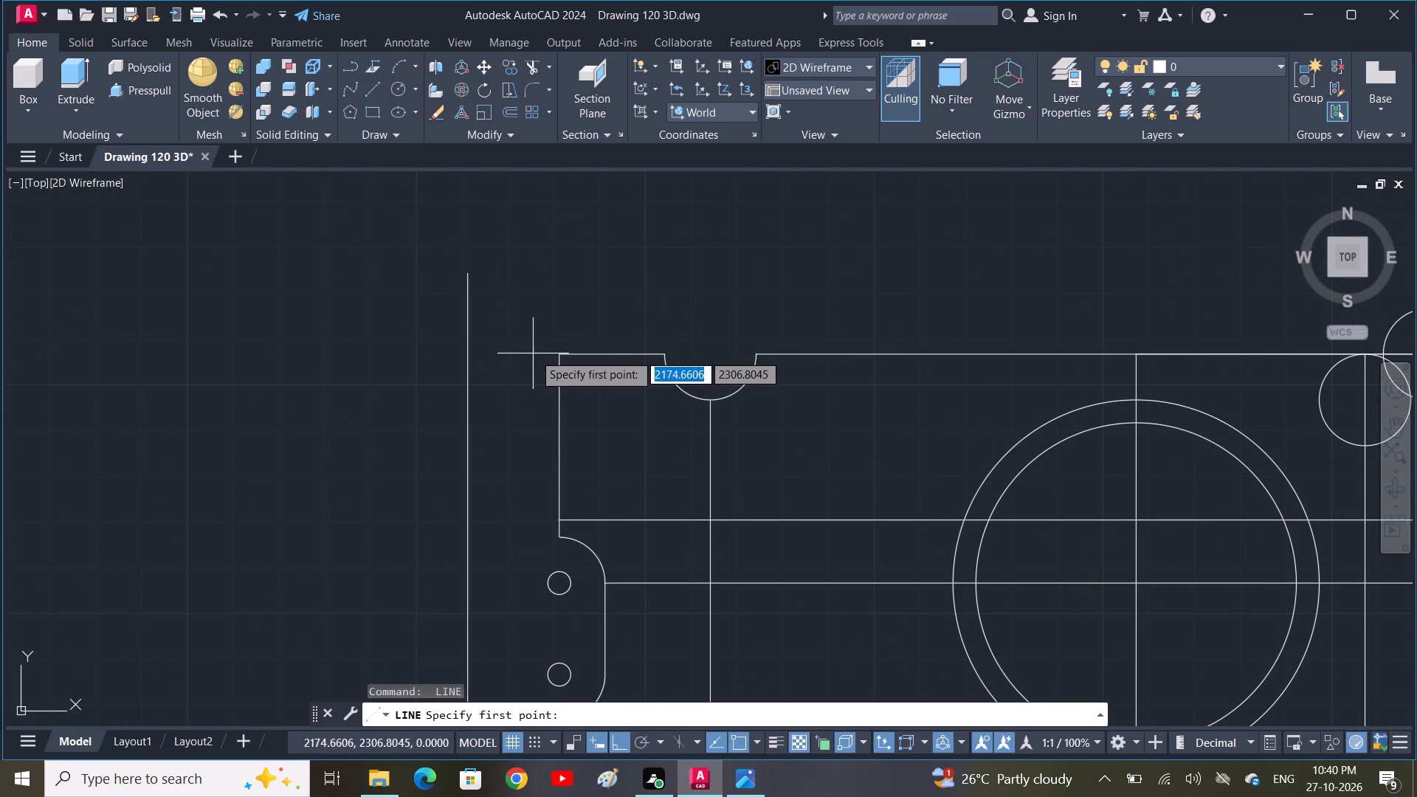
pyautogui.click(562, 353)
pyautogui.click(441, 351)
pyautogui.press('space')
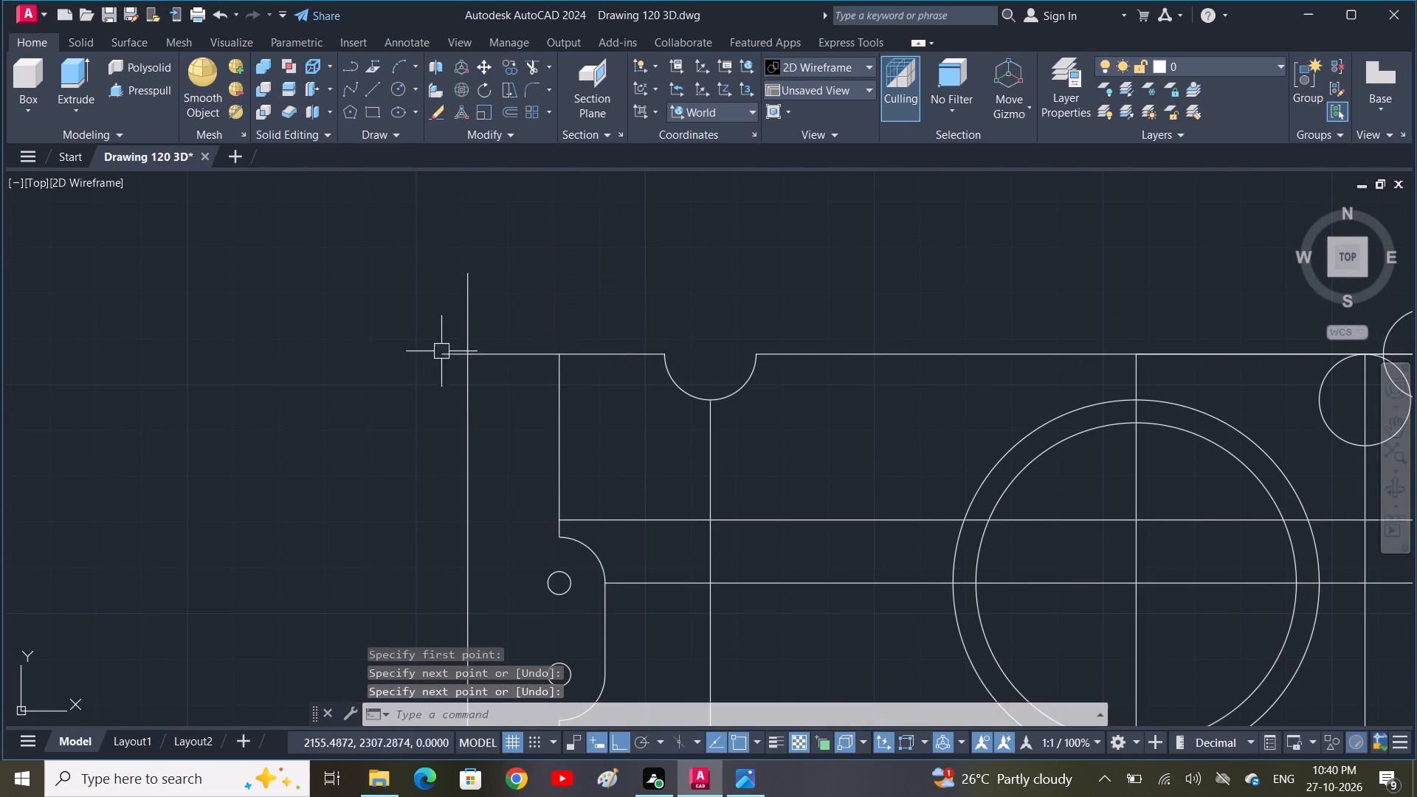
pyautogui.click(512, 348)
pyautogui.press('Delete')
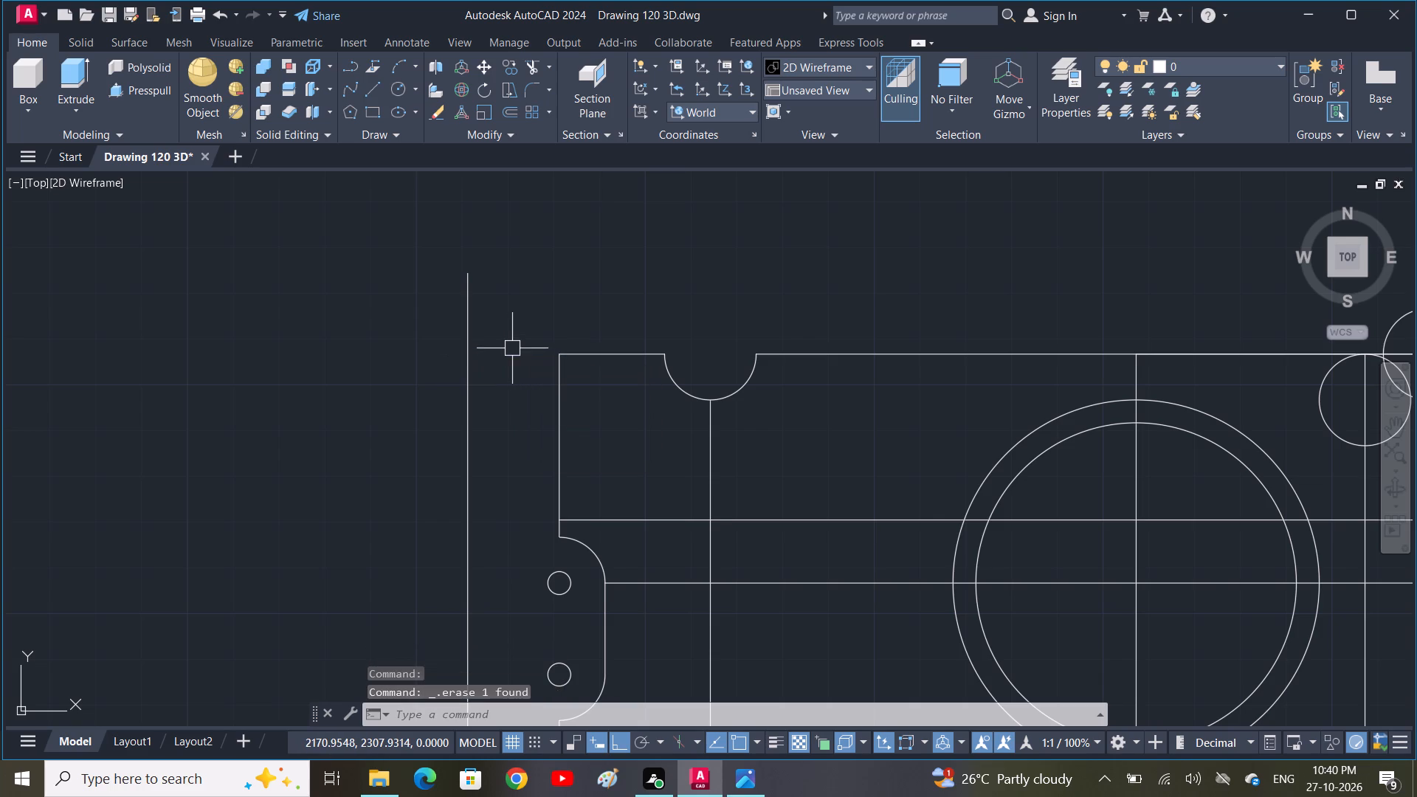
# Draw a 20-unit vertical line upward from the plate's upper-left corner.
pyautogui.write('L')
pyautogui.press('space')
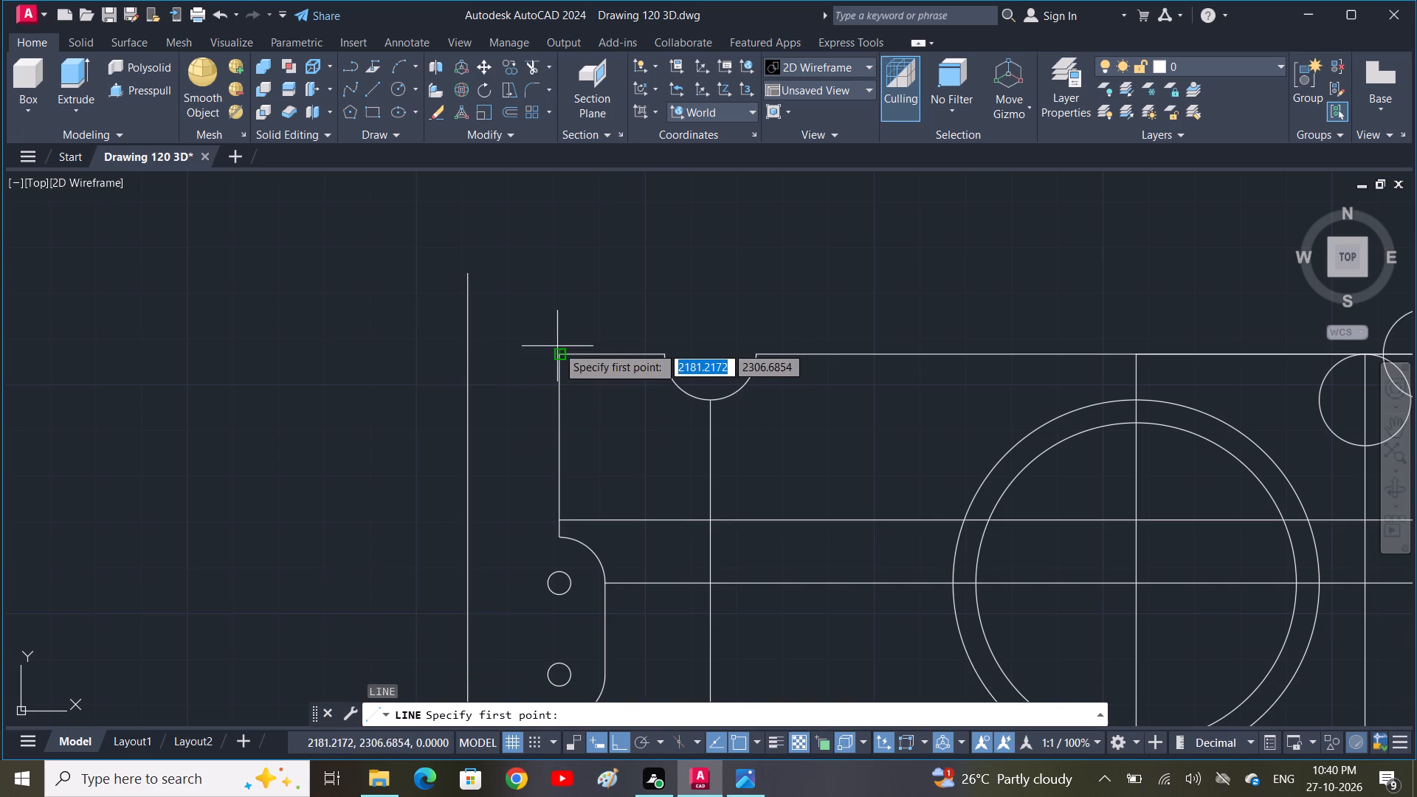
pyautogui.click(557, 345)
pyautogui.write('20')
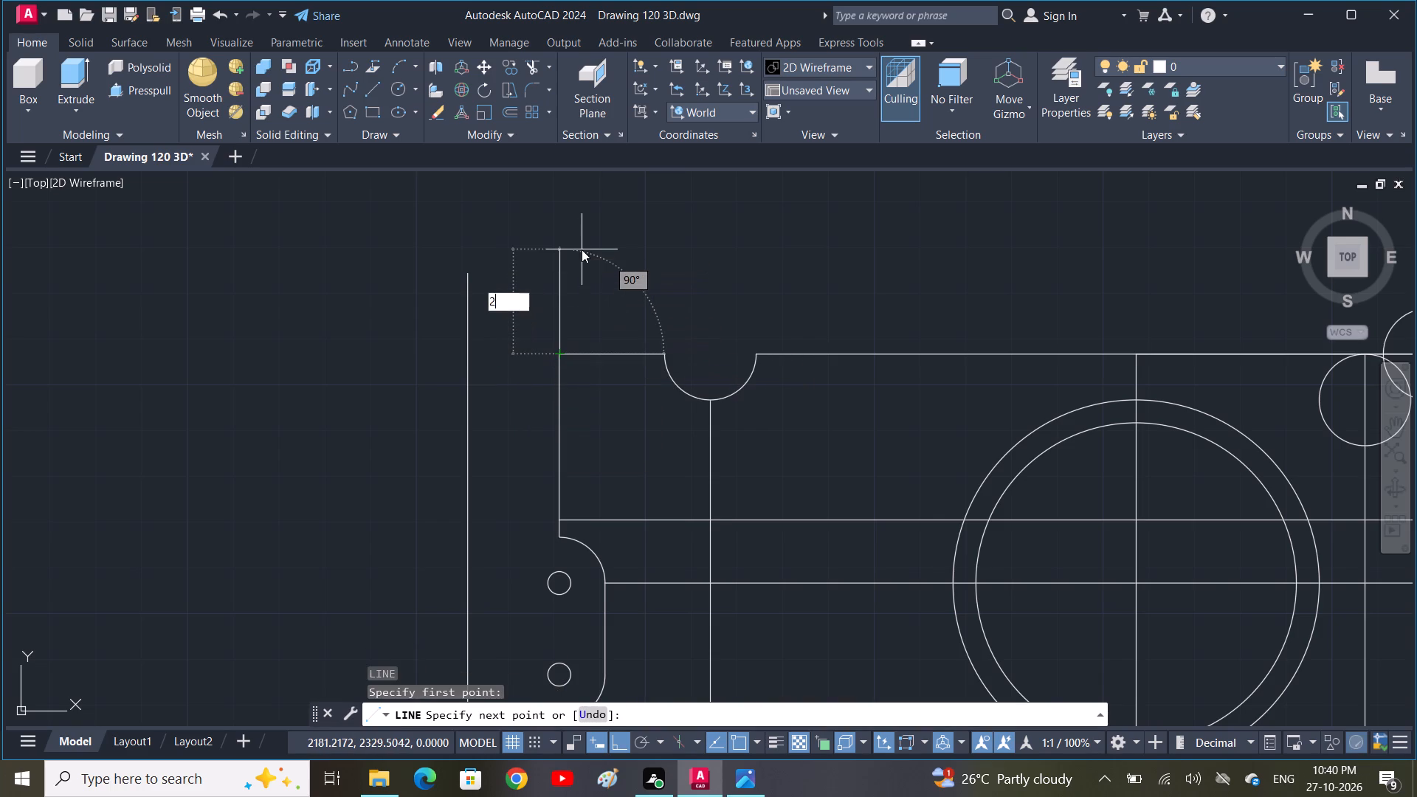
pyautogui.press('space')
pyautogui.press('space')
# Draw a horizontal line leftward from the top of the 20-unit vertical line, past the position of the outer vertical line.
pyautogui.write(';')
pyautogui.press('space')
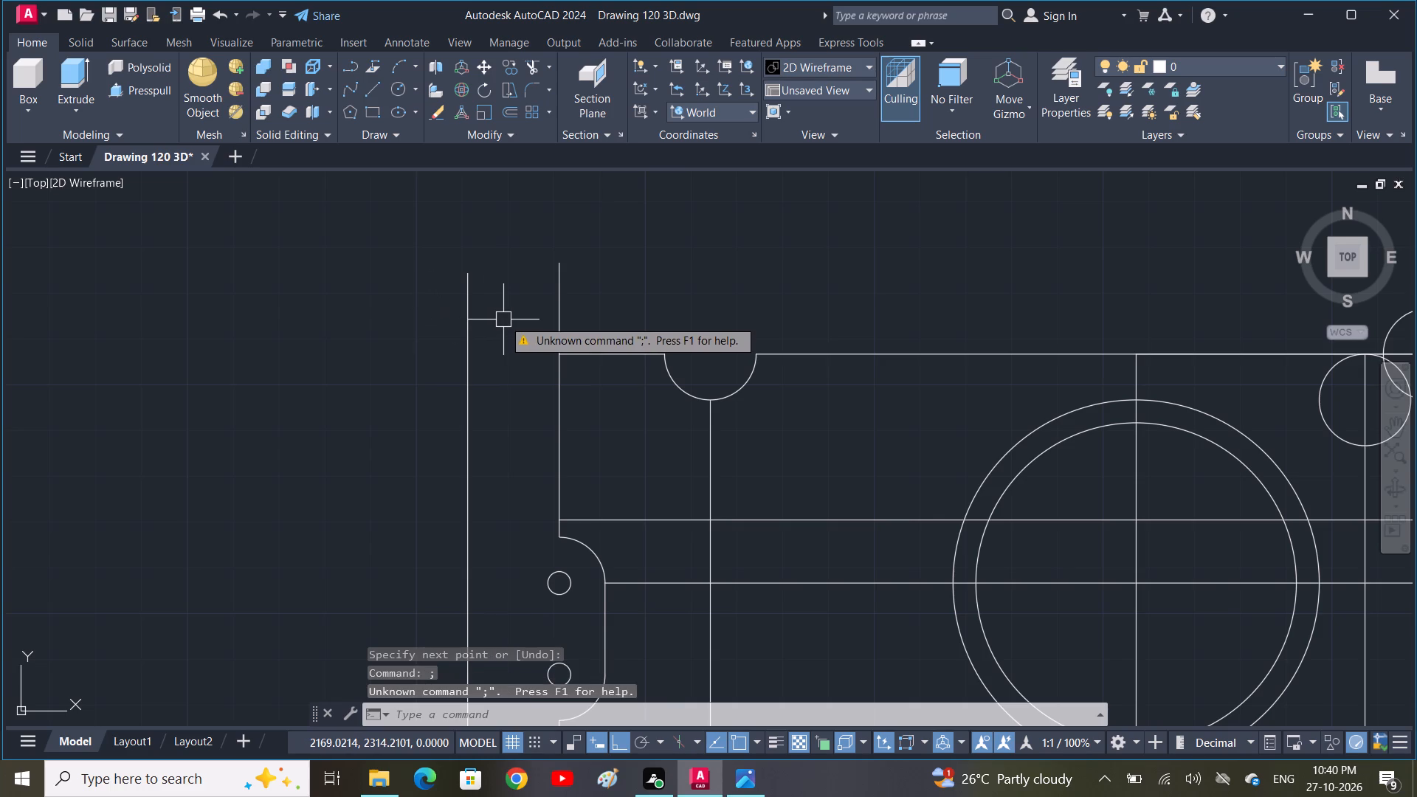
pyautogui.press('Escape')
pyautogui.press('l')
pyautogui.press('space')
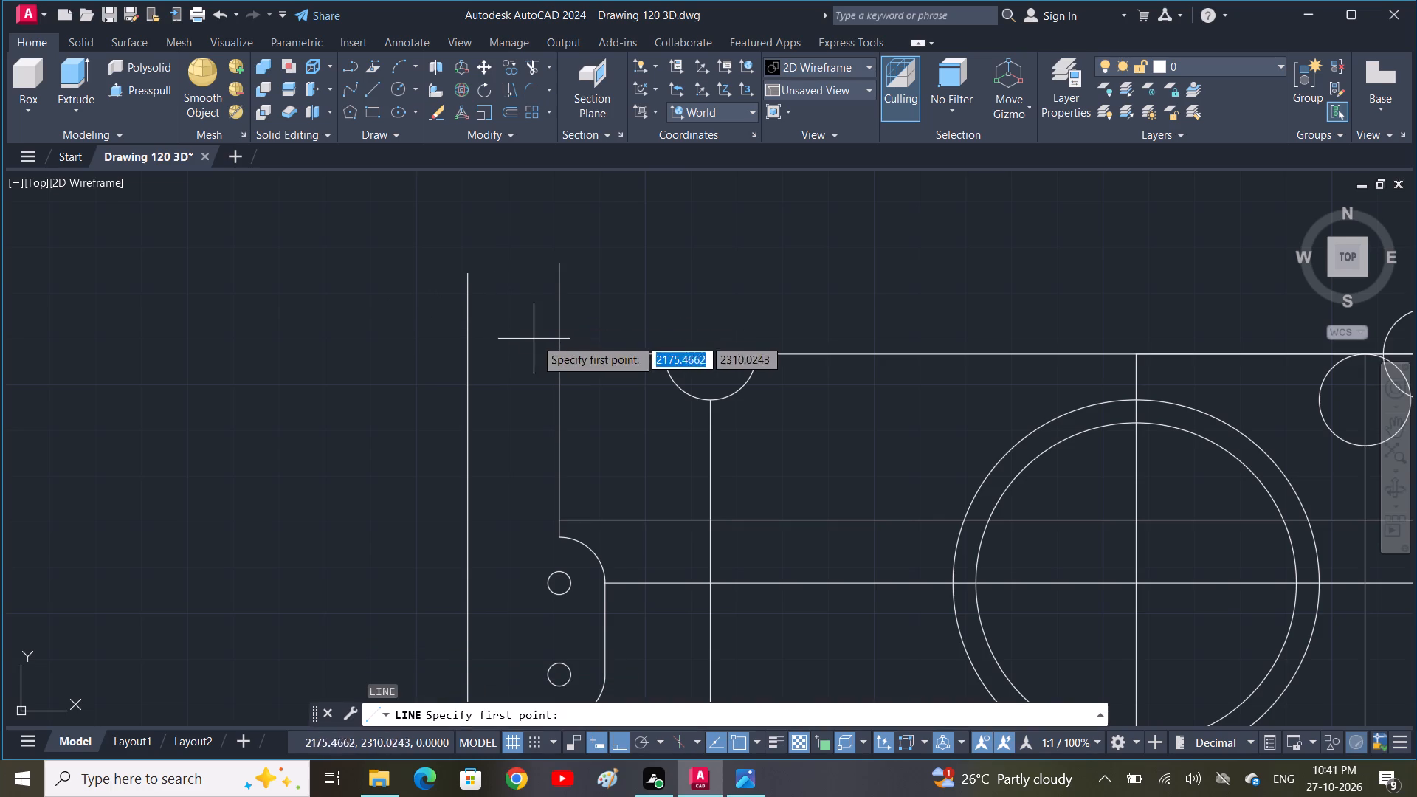
pyautogui.click(554, 265)
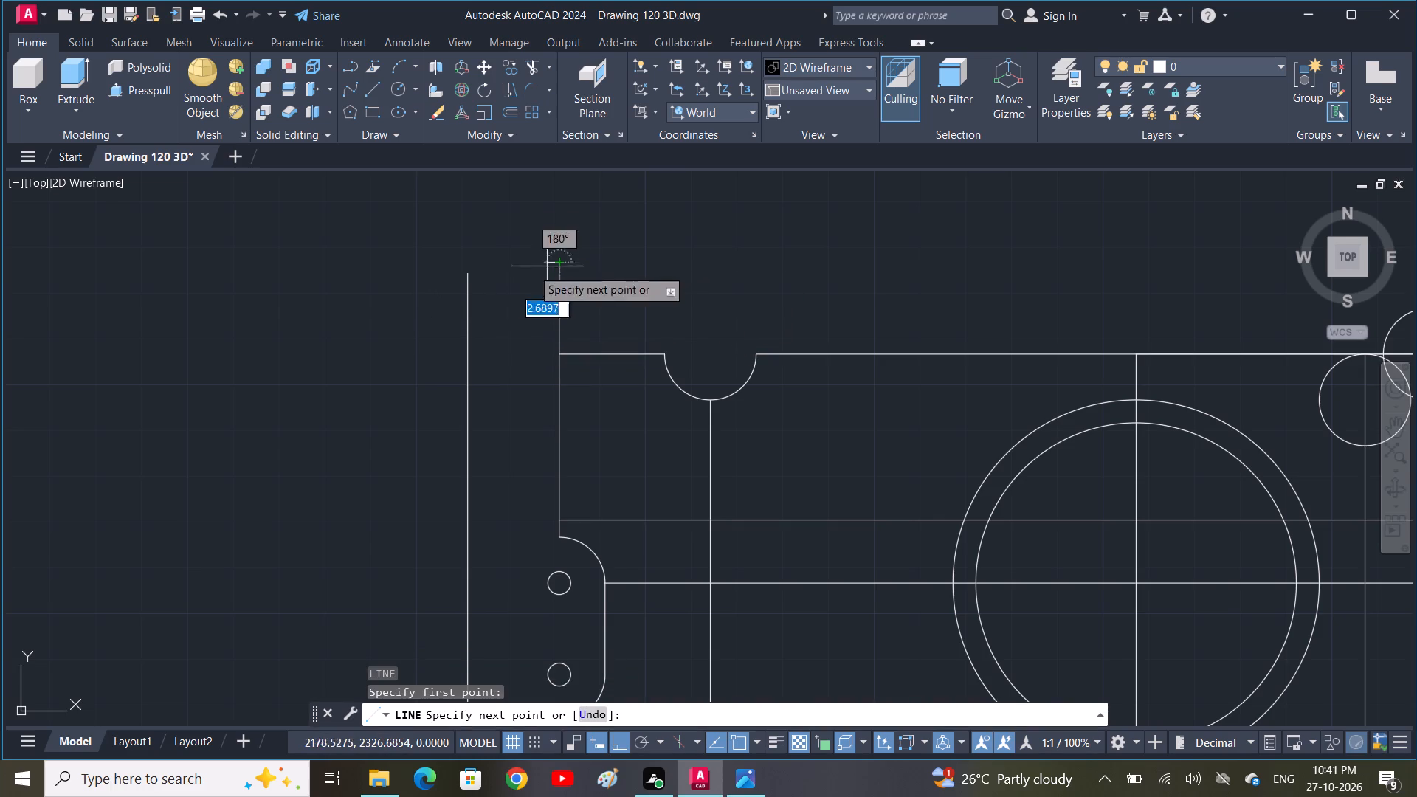
pyautogui.click(404, 263)
pyautogui.press('space')
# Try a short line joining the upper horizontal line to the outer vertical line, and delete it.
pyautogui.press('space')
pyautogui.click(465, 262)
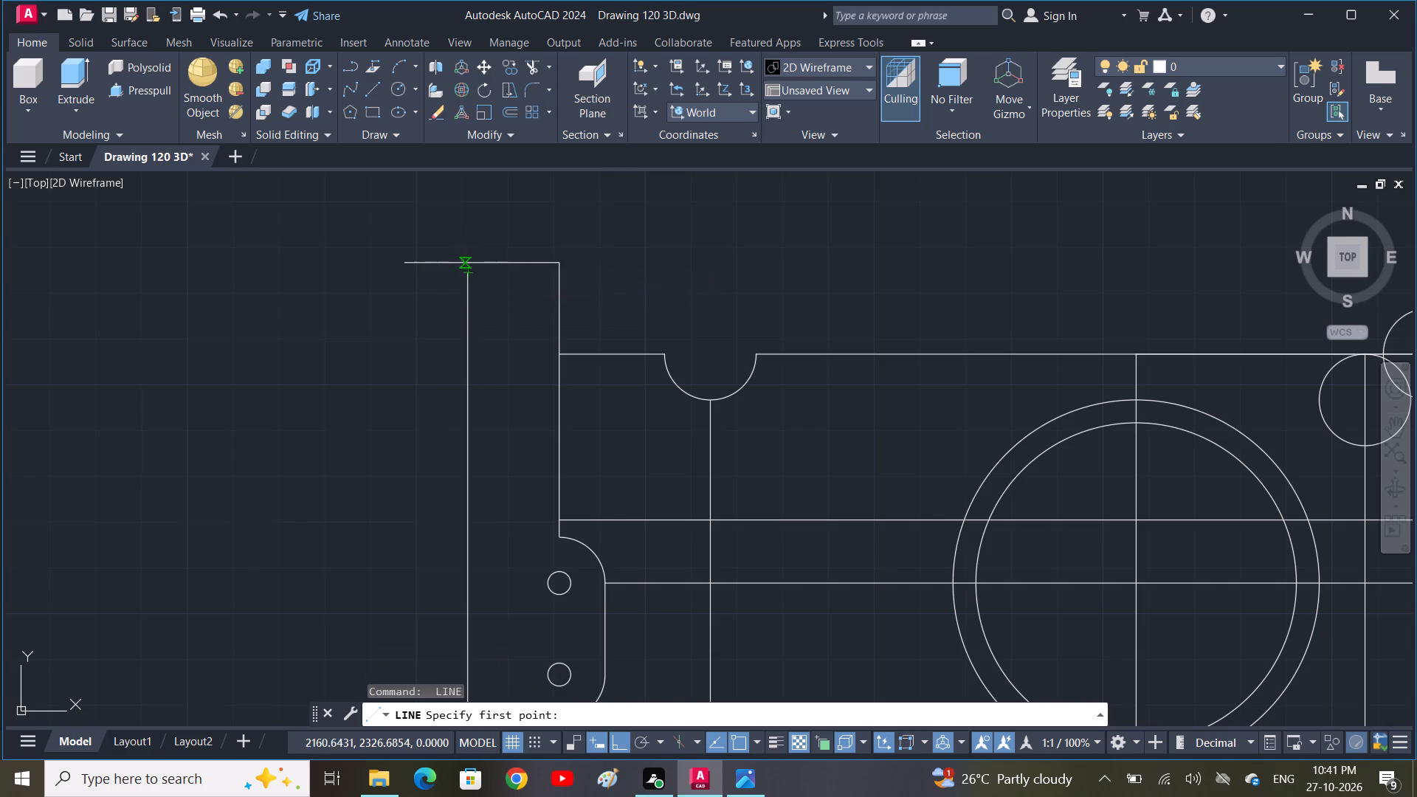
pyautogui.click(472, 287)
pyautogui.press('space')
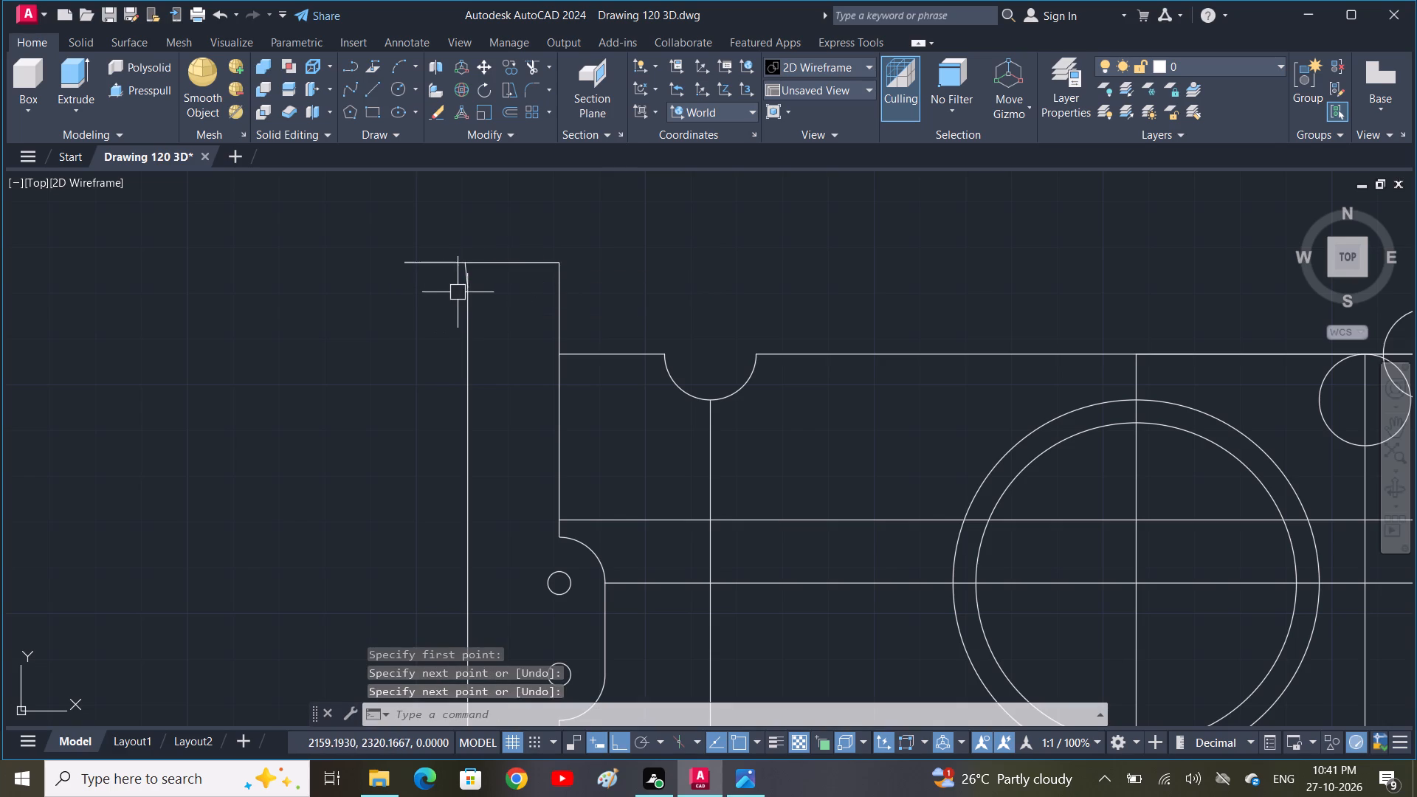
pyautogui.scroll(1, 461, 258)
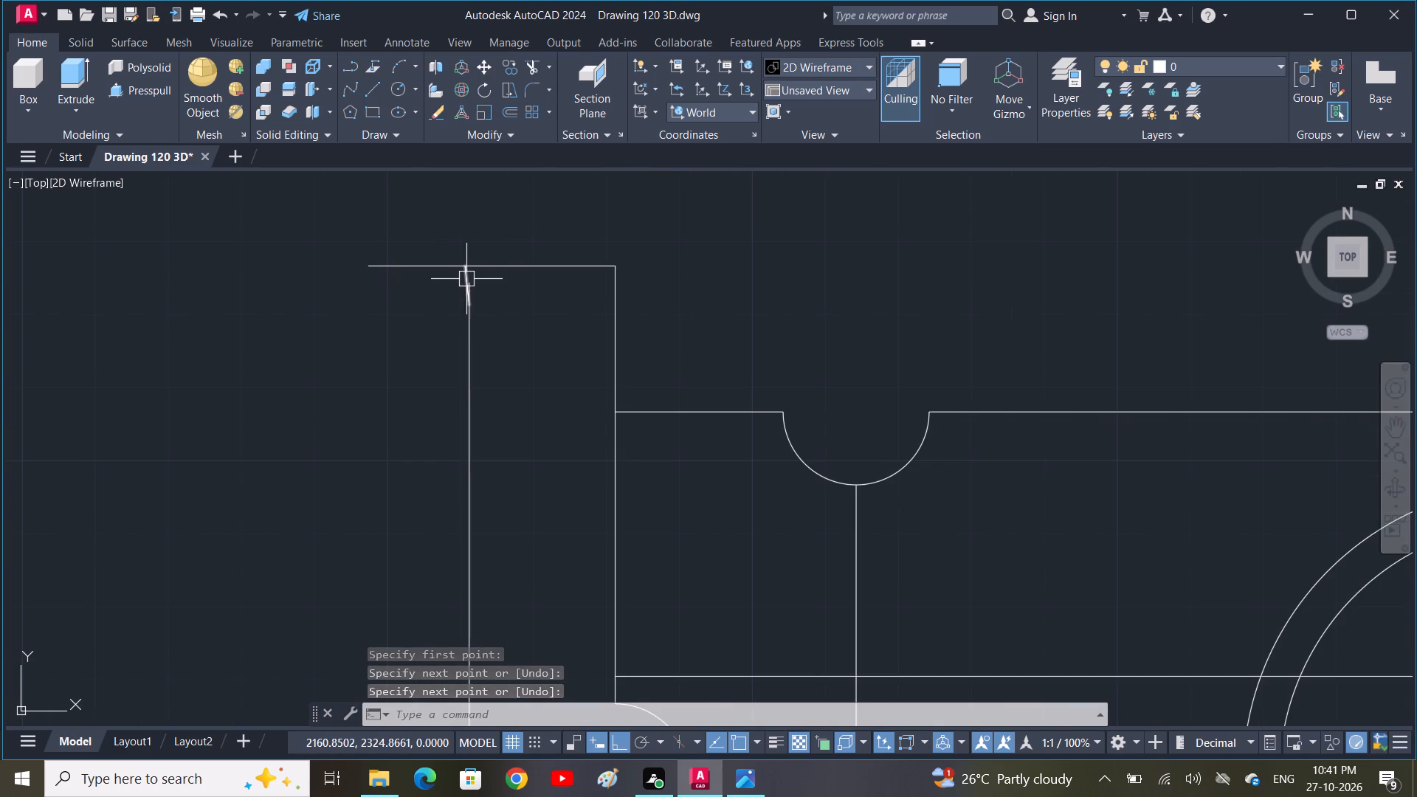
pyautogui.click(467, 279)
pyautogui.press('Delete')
# Extend the outer vertical line with a short vertical line from its top end across the upper horizontal line.
pyautogui.write('L')
pyautogui.press('space')
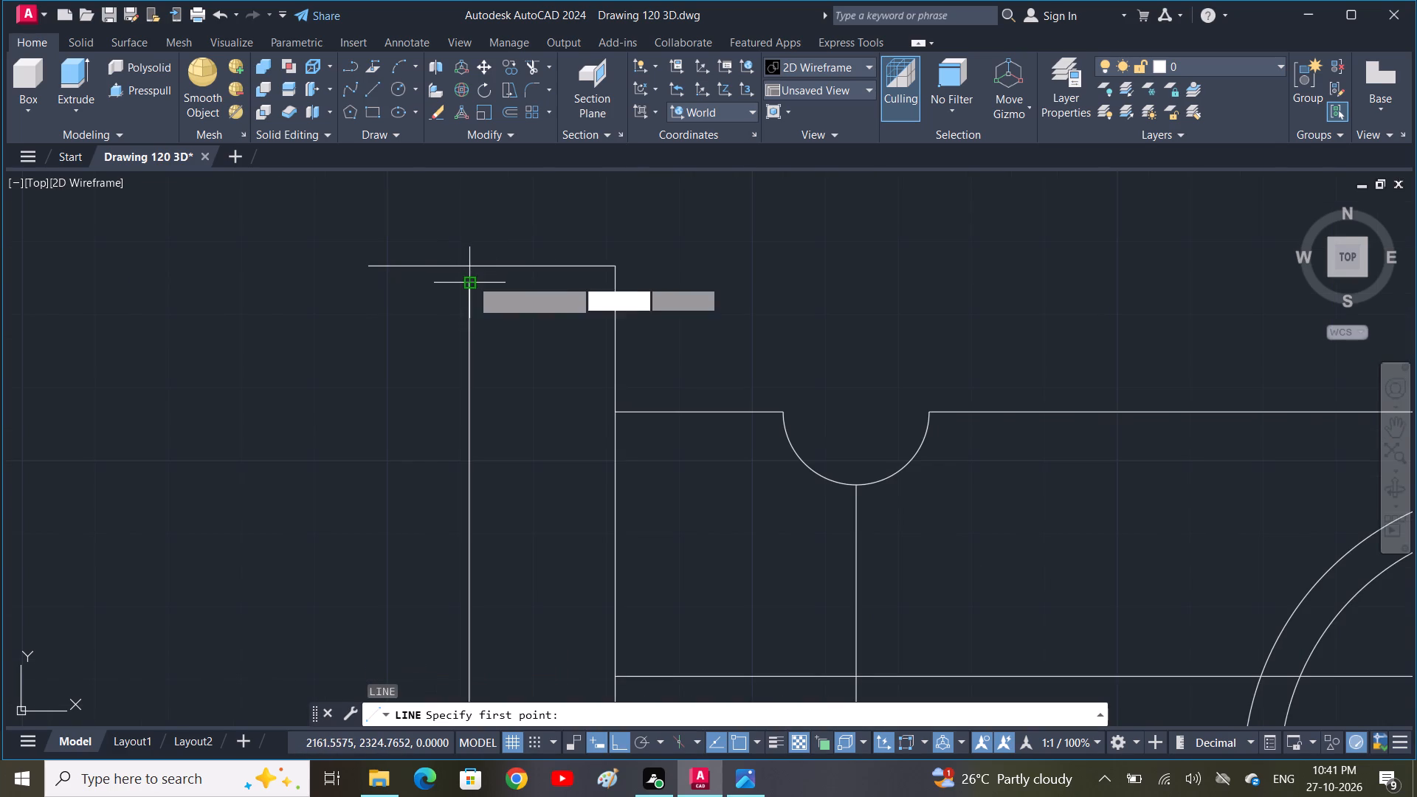
pyautogui.click(468, 280)
pyautogui.click(490, 222)
pyautogui.press('space')
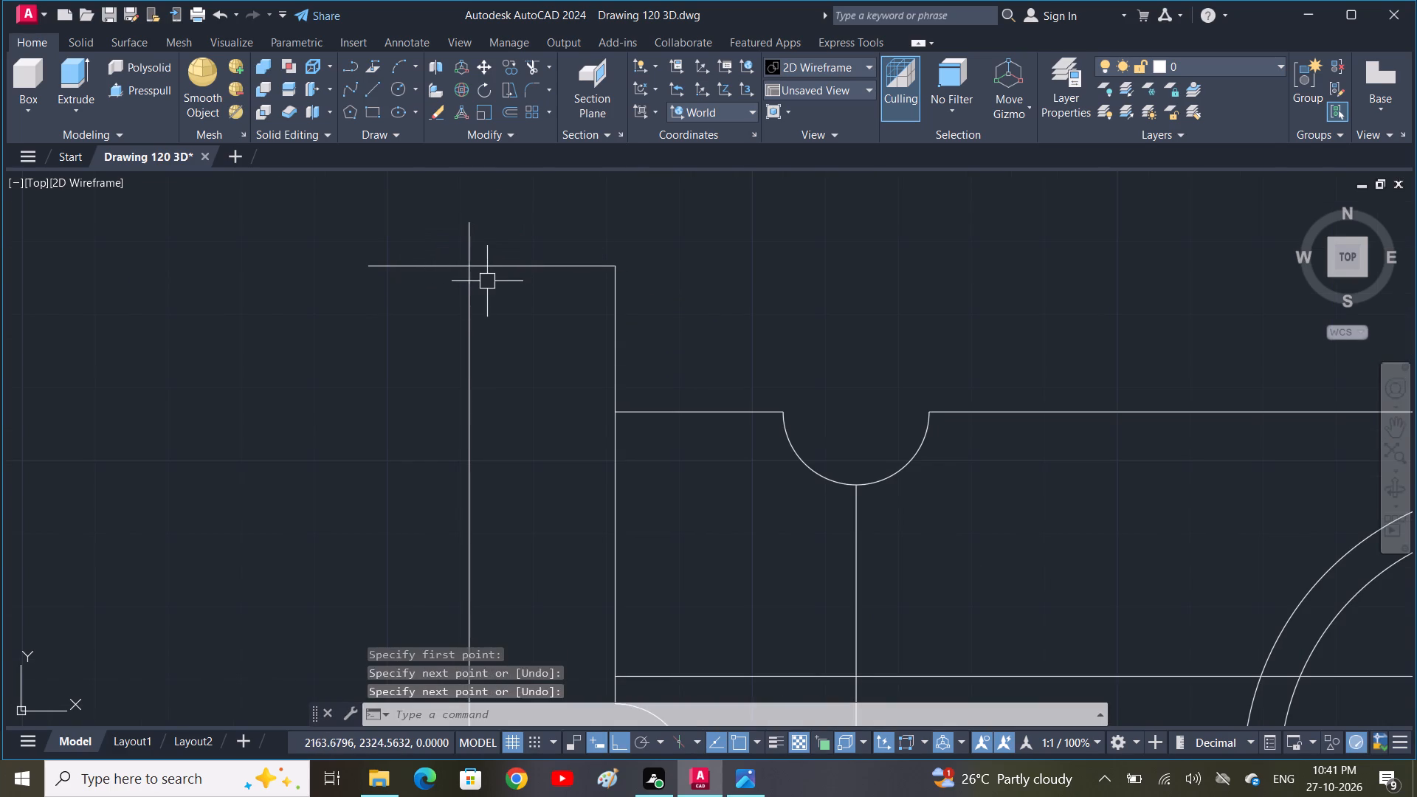
# Draw a horizontal line about 214 units rightward from the top of the 20-unit line, past the plate's raised vertical edge.
pyautogui.press('space')
pyautogui.click(614, 266)
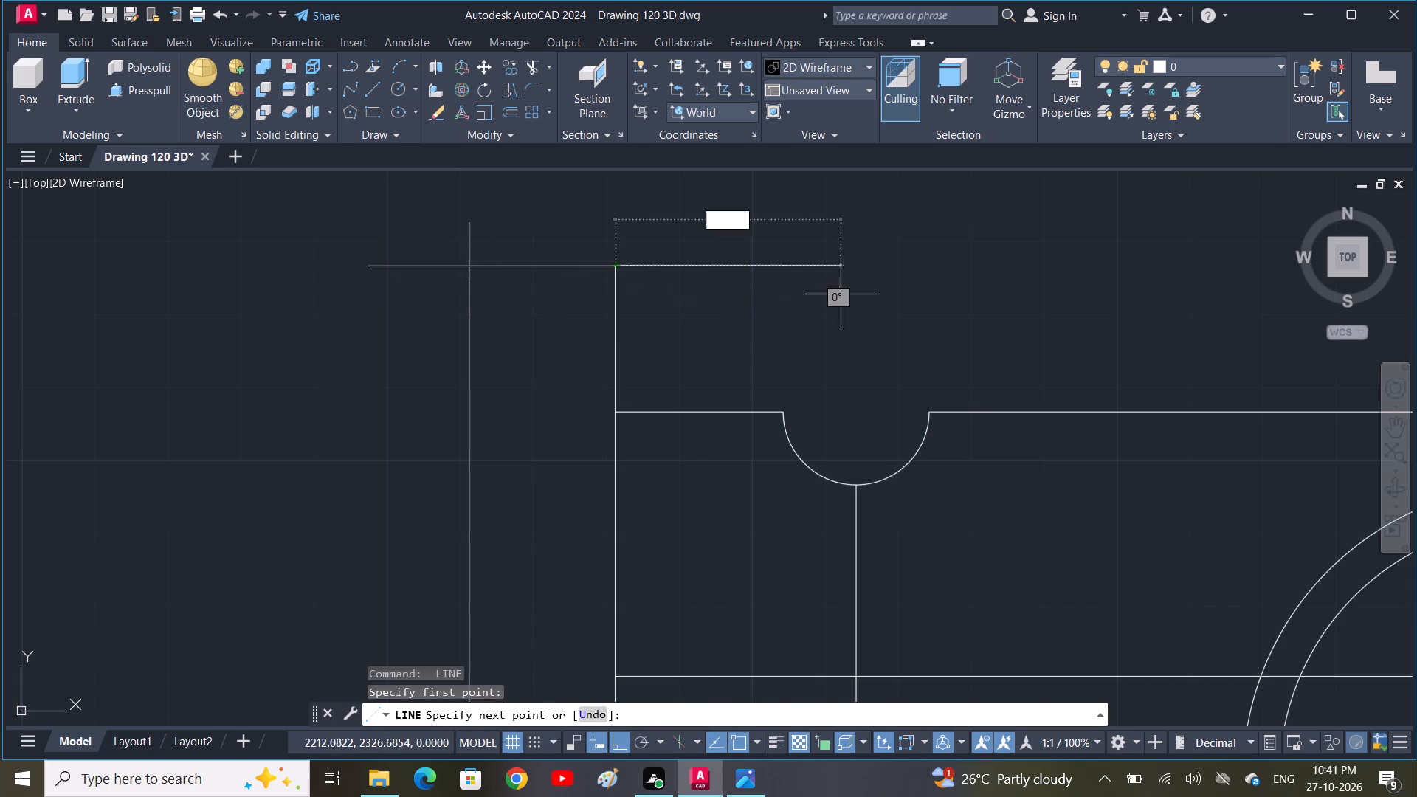
pyautogui.scroll(-4, 930, 308)
pyautogui.moveTo(981, 297); pyautogui.dragTo(765, 331, button='middle')
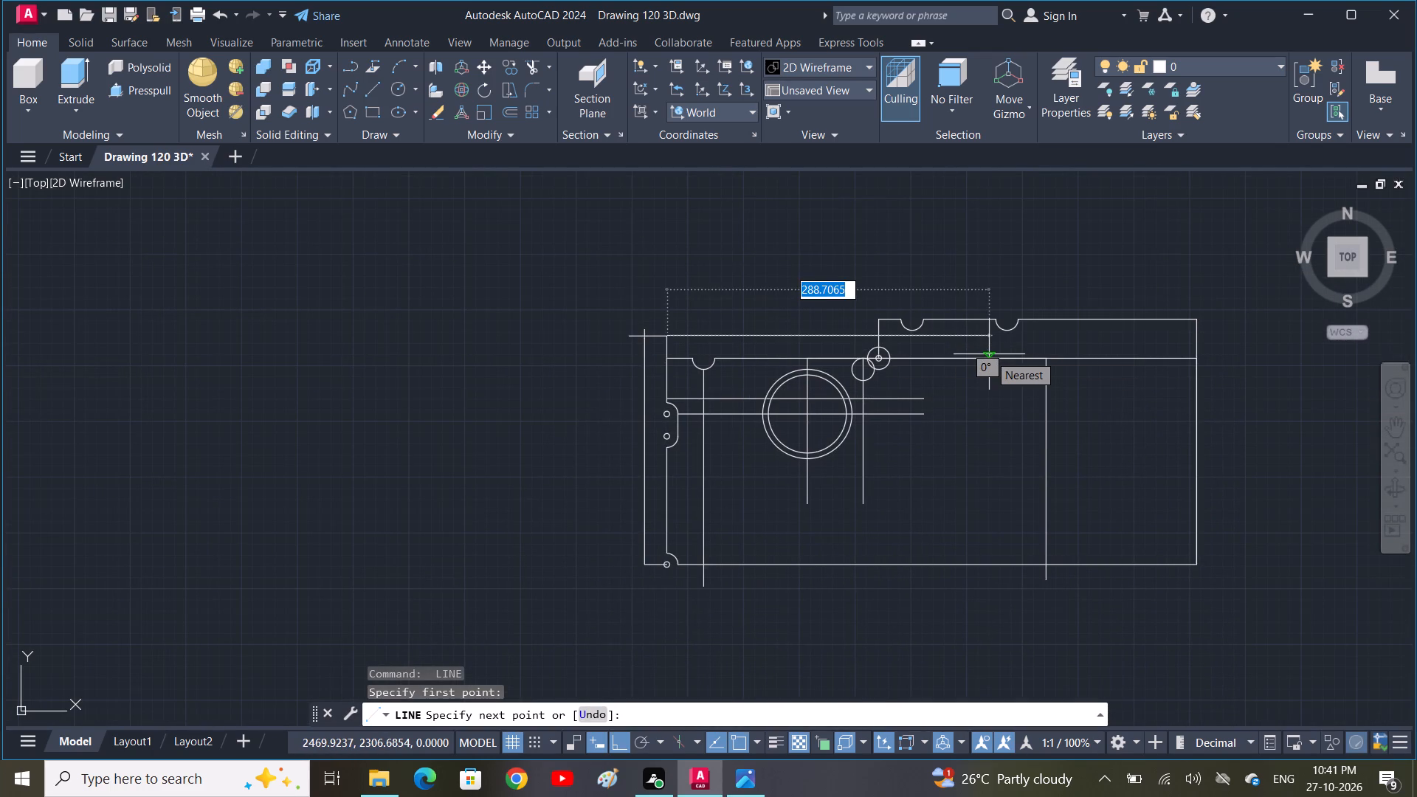
pyautogui.click(907, 343)
pyautogui.press('space')
# Offset the short vertical edge of the plate's raised section 20 units to its left.
pyautogui.scroll(2, 890, 359)
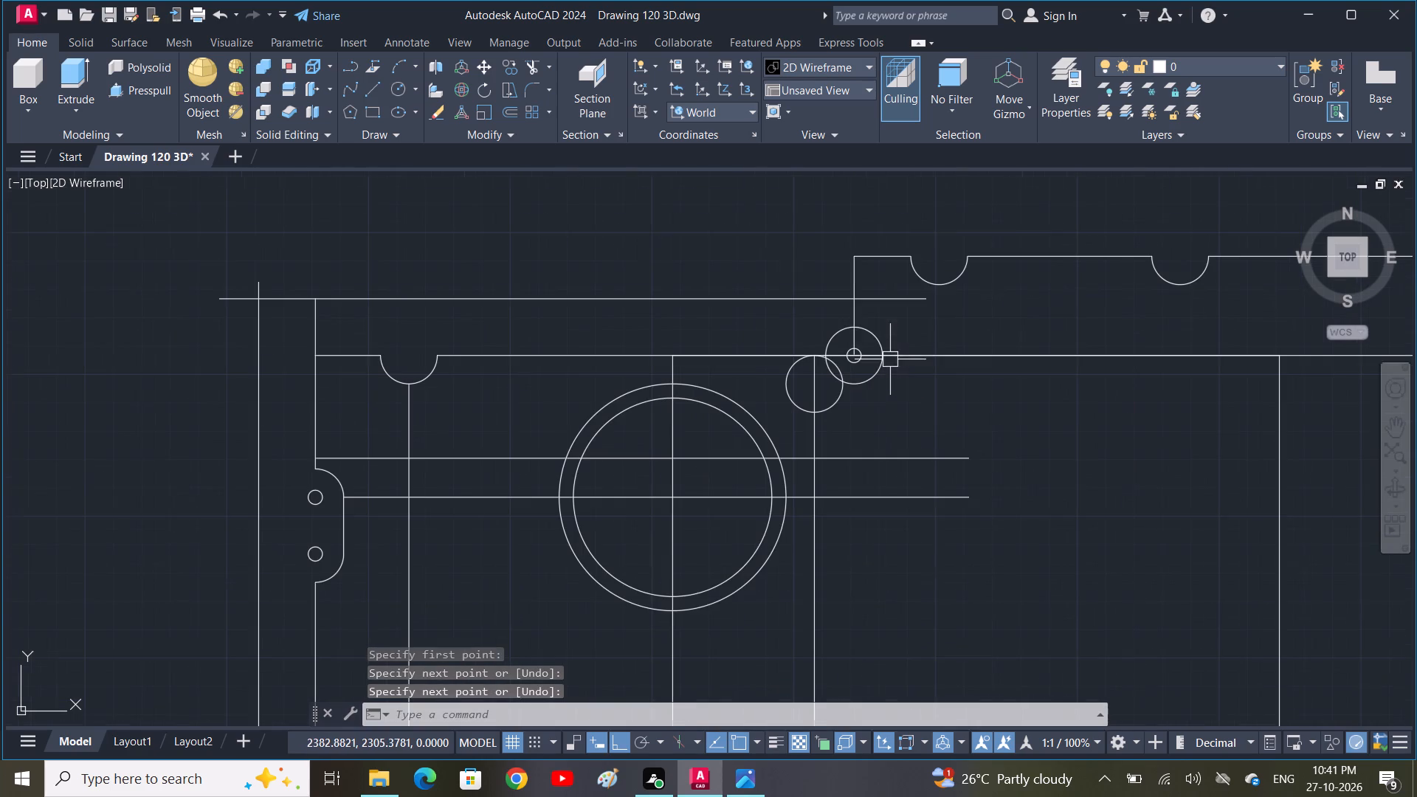
pyautogui.click(857, 311)
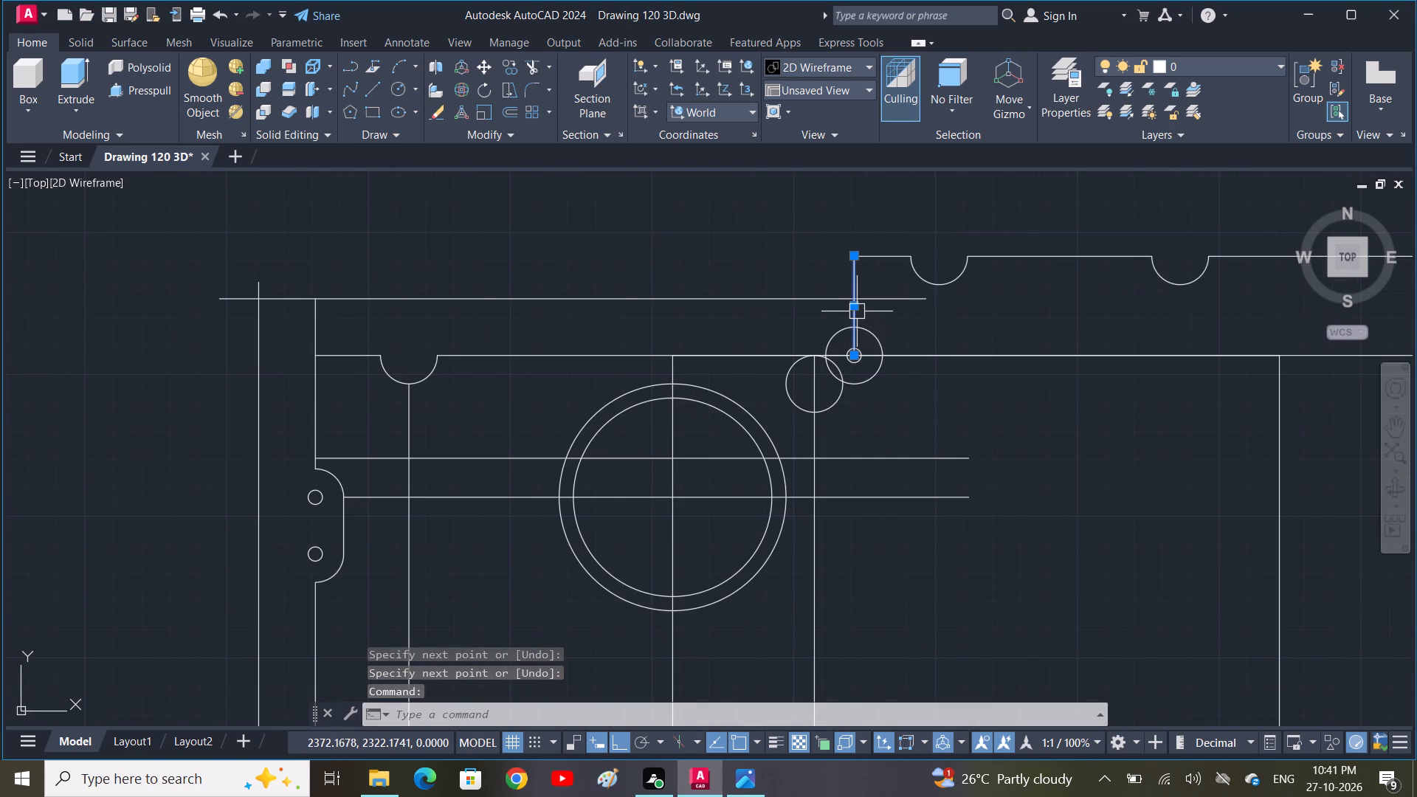
pyautogui.write('O')
pyautogui.press('space')
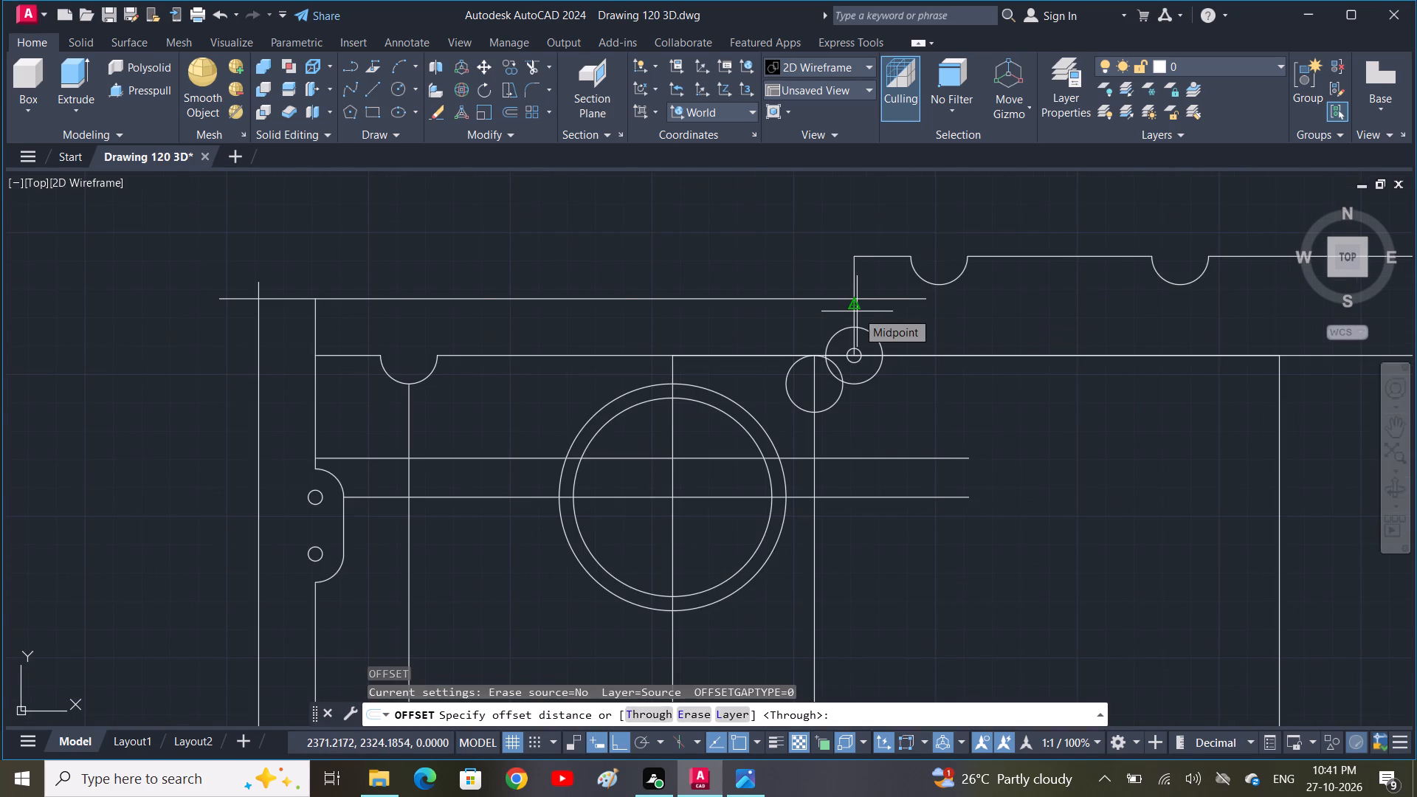
pyautogui.write('20')
pyautogui.press('space')
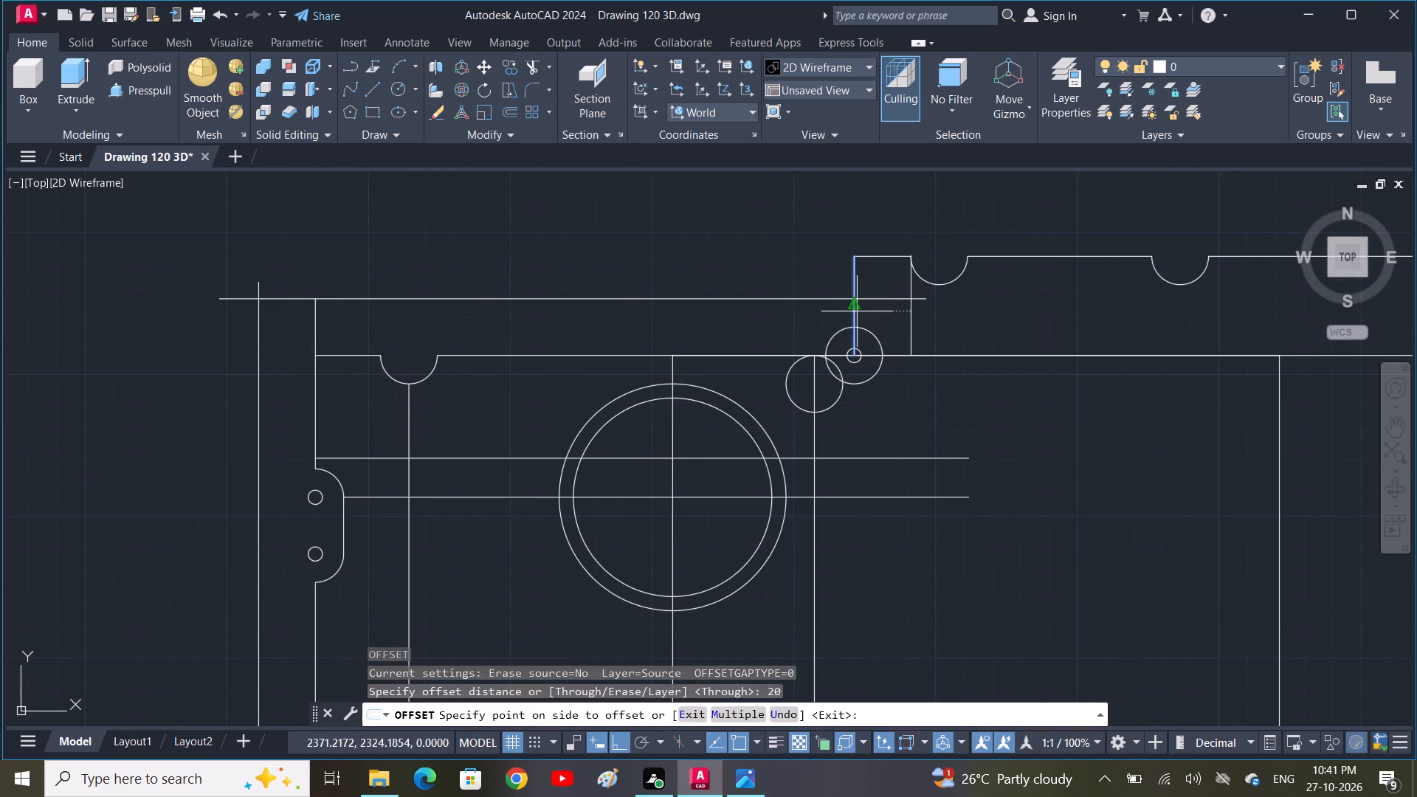
pyautogui.click(857, 311)
pyautogui.click(818, 311)
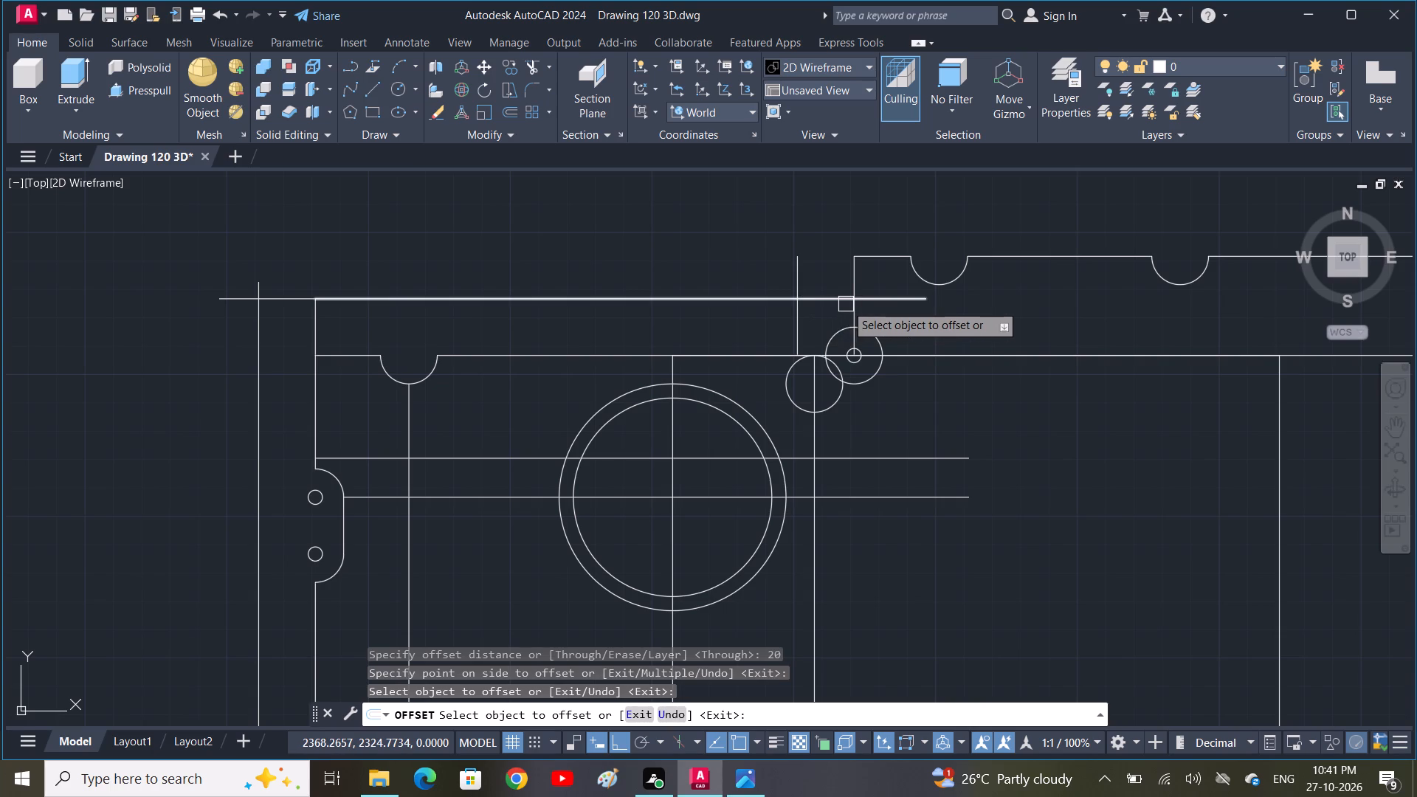
pyautogui.press('Escape')
# Trim the upper horizontal border line where it runs past the offset vertical line.
pyautogui.write('TR')
pyautogui.press('space')
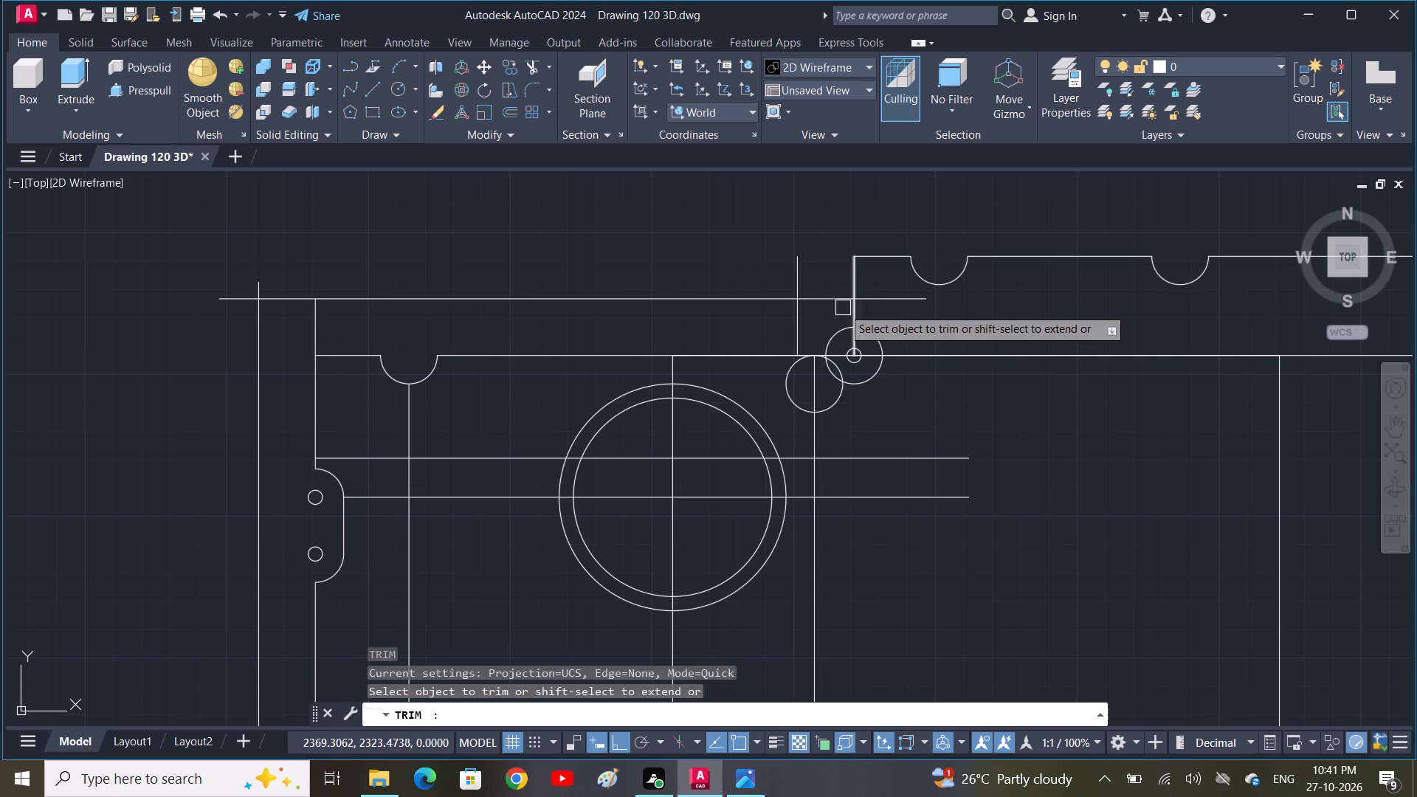
pyautogui.click(832, 295)
pyautogui.click(876, 300)
pyautogui.press('Escape')
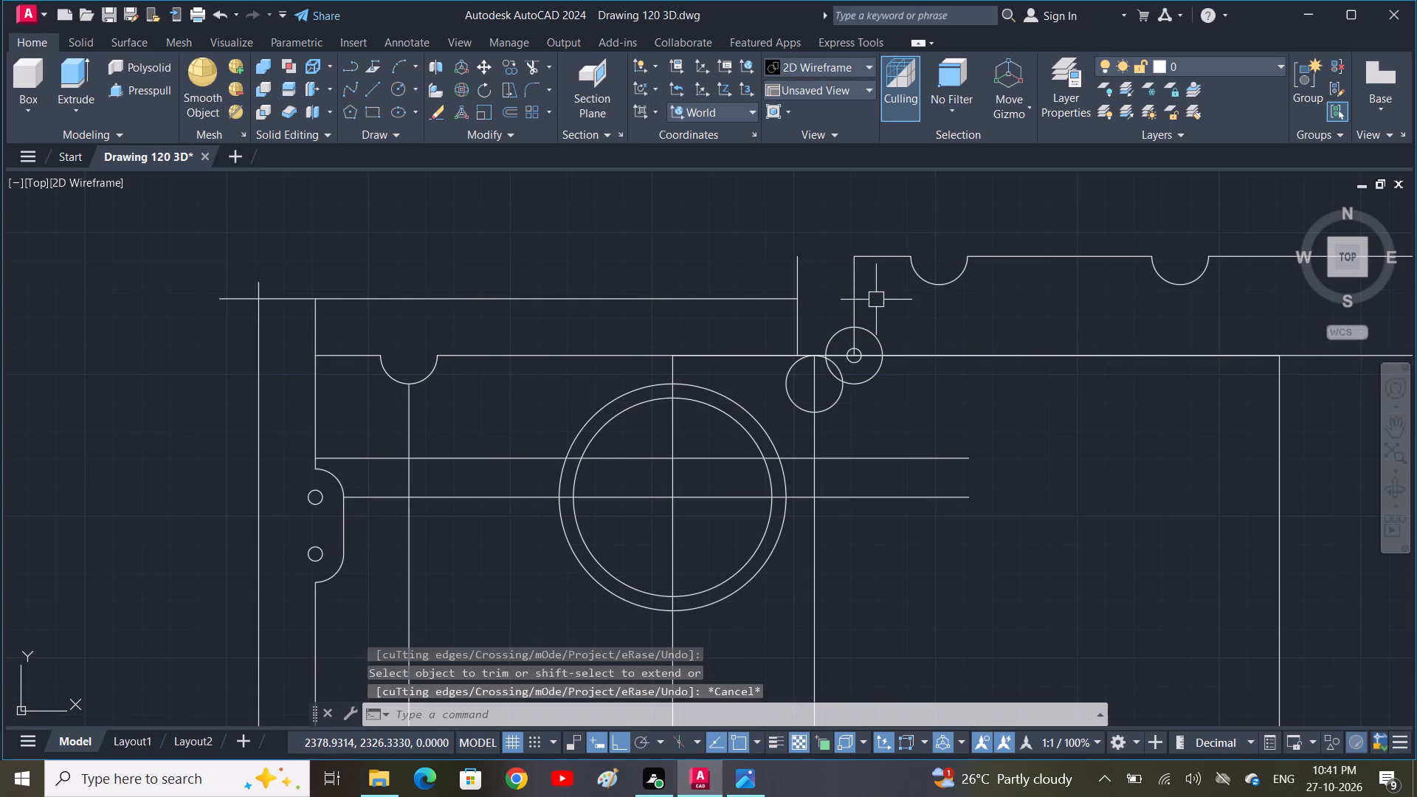
# Draw a 20-unit vertical line up from the raised section's upper-left corner, continuing with a horizontal line leftward past the offset line.
pyautogui.scroll(-1, 884, 304)
pyautogui.moveTo(888, 306); pyautogui.dragTo(880, 341, button='middle')
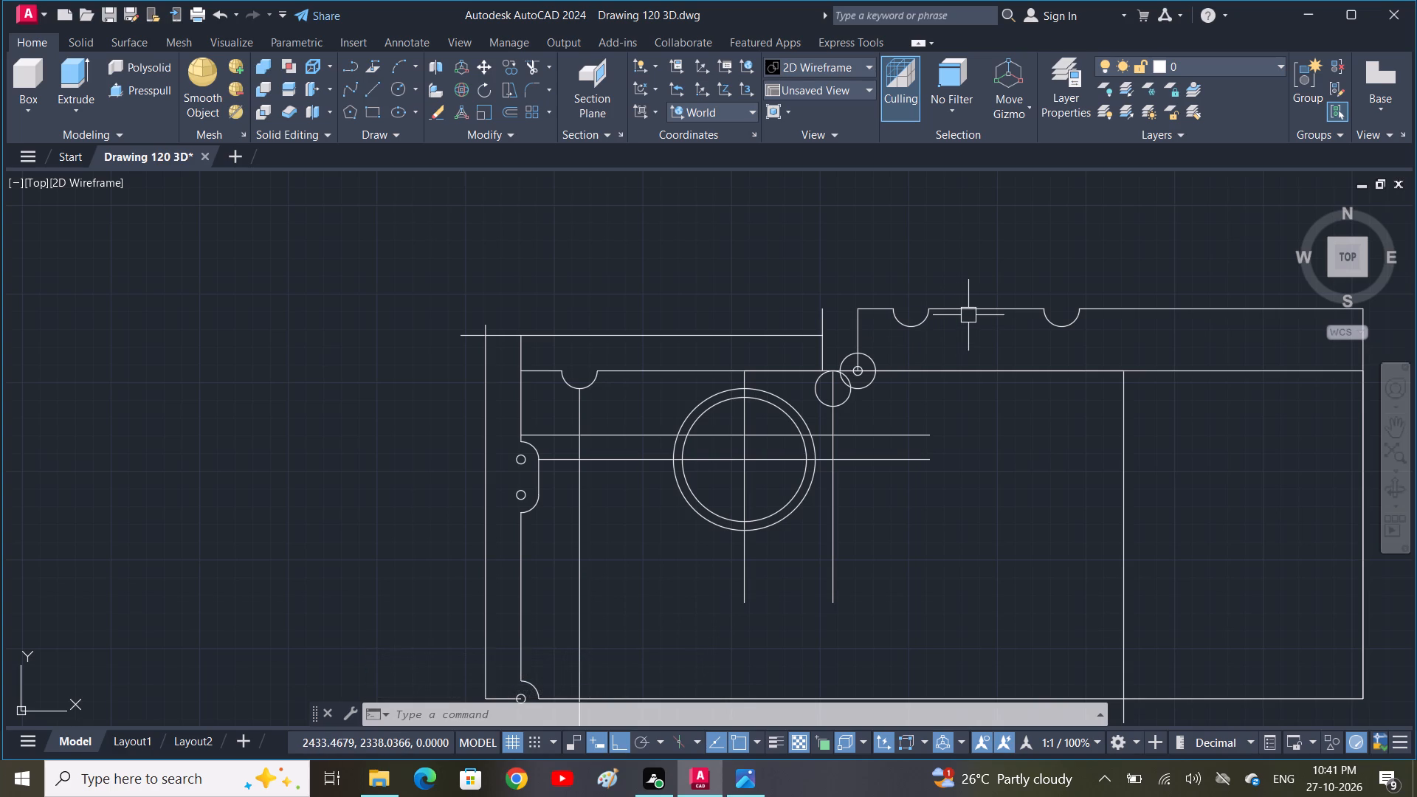
pyautogui.write('L')
pyautogui.press('space')
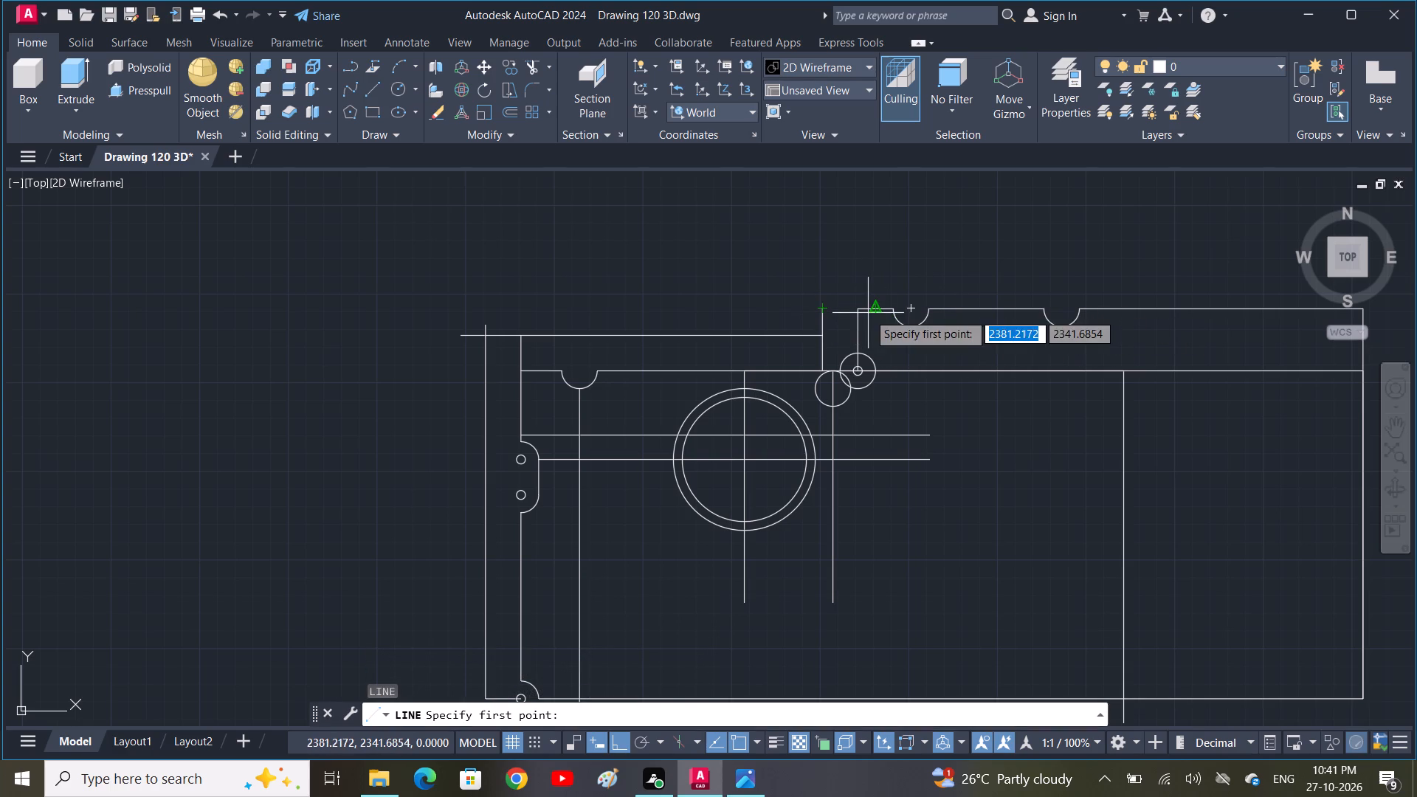
pyautogui.click(858, 313)
pyautogui.write('20')
pyautogui.press('space')
pyautogui.click(784, 268)
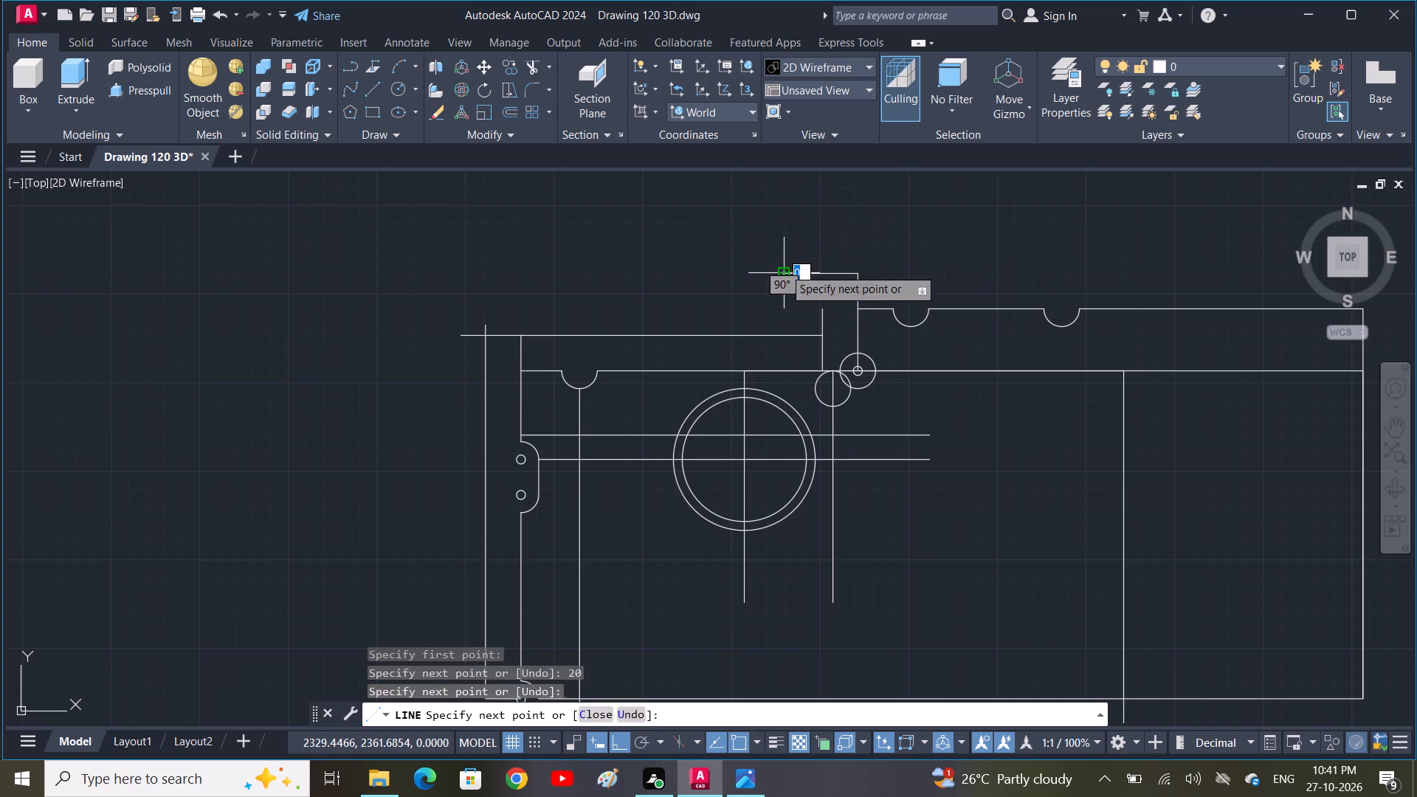
pyautogui.press('space')
# Extend the offset vertical line with a line from its top end upward across the new horizontal line.
pyautogui.press('space')
pyautogui.click(827, 307)
pyautogui.click(831, 231)
pyautogui.press('space')
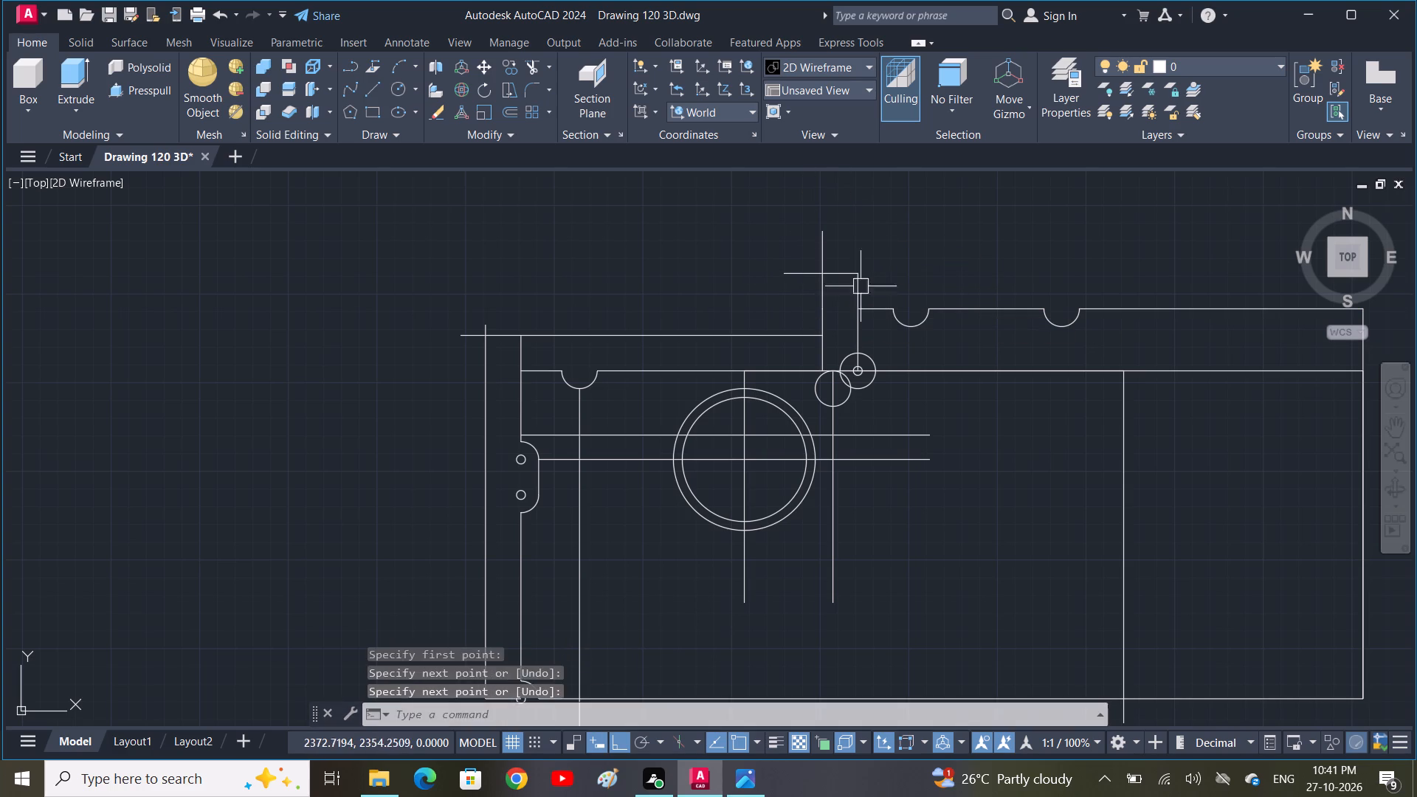
# Draw a horizontal line rightward from the top of the raised section's 20-unit line, past the plate's right edge.
pyautogui.press('space')
pyautogui.moveTo(855, 275); pyautogui.dragTo(869, 271)
pyautogui.moveTo(1062, 266); pyautogui.dragTo(776, 292, button='middle')
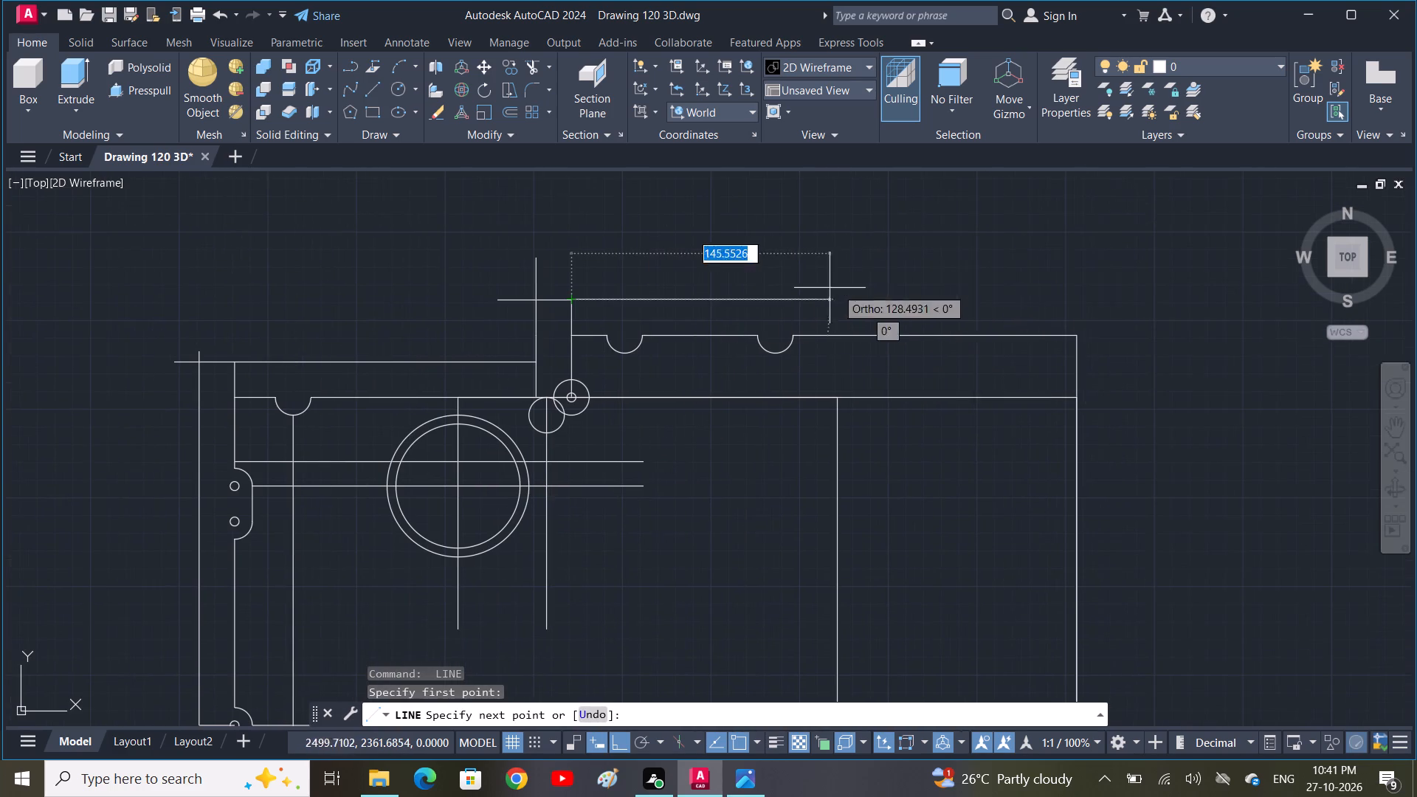
pyautogui.click(1204, 283)
pyautogui.press('space')
# Draw a 20-unit horizontal line rightward from the plate's upper-right corner, continuing with a vertical line down past the bottom edge.
pyautogui.press('space')
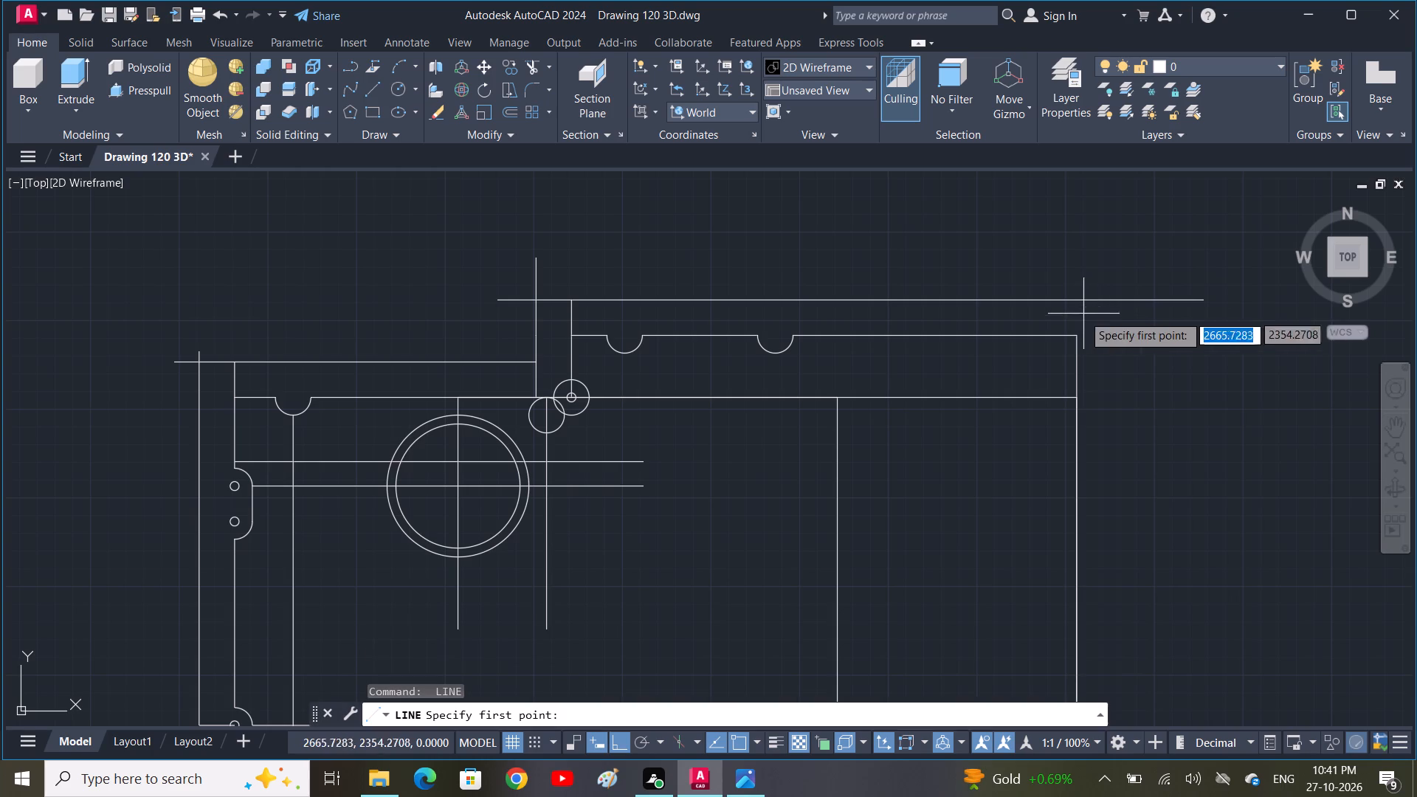
pyautogui.click(1076, 338)
pyautogui.write('20')
pyautogui.press('space')
pyautogui.moveTo(1141, 503); pyautogui.dragTo(1175, 325, button='middle')
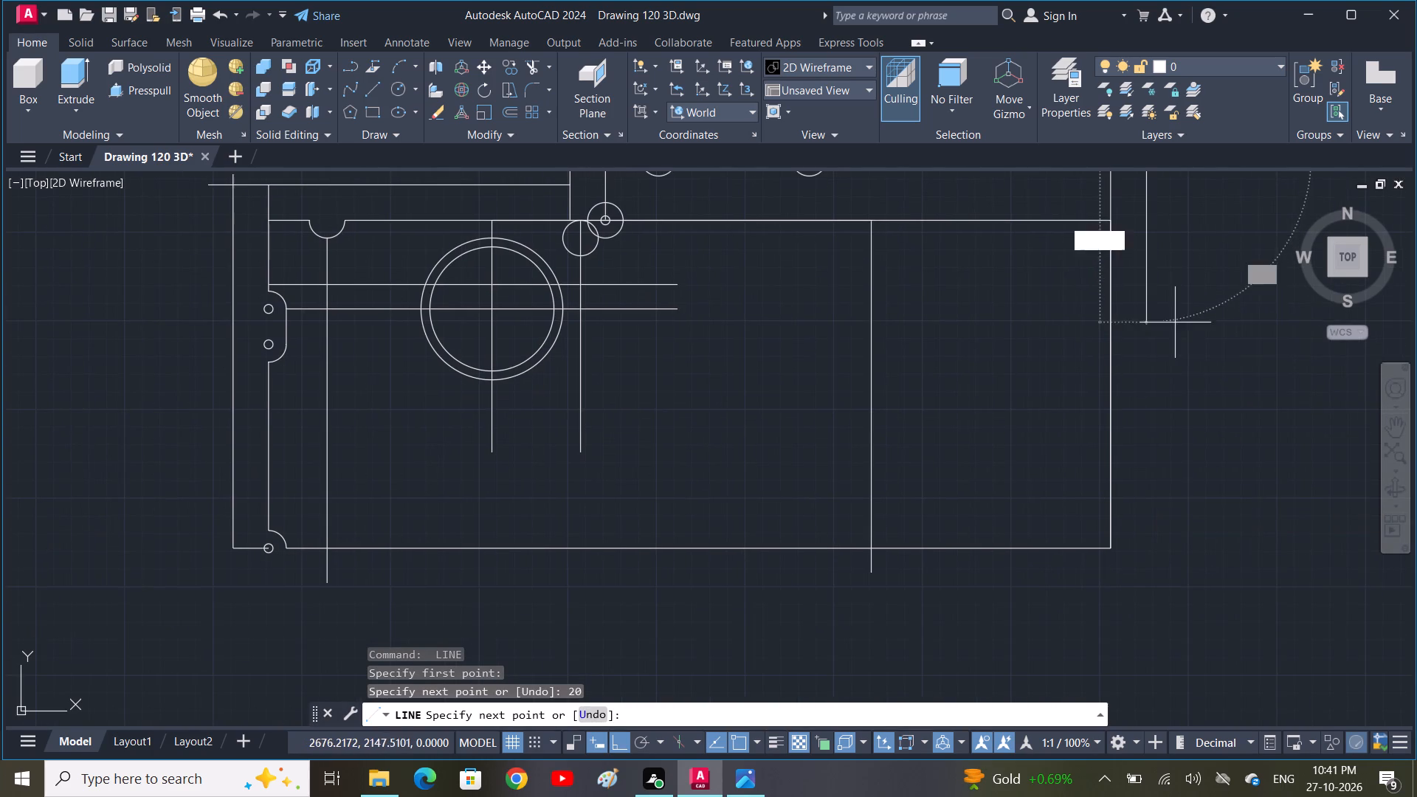
pyautogui.click(1187, 573)
pyautogui.press('space')
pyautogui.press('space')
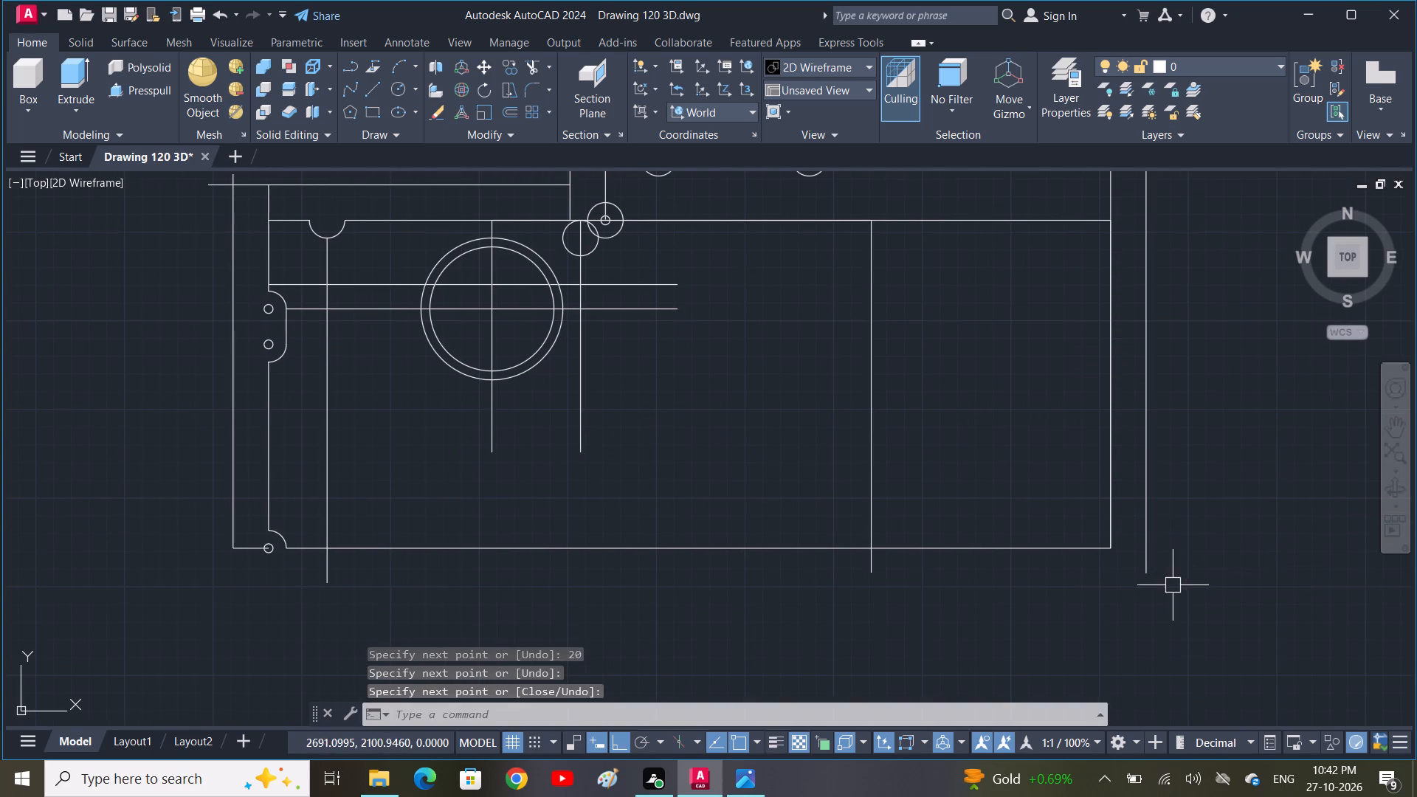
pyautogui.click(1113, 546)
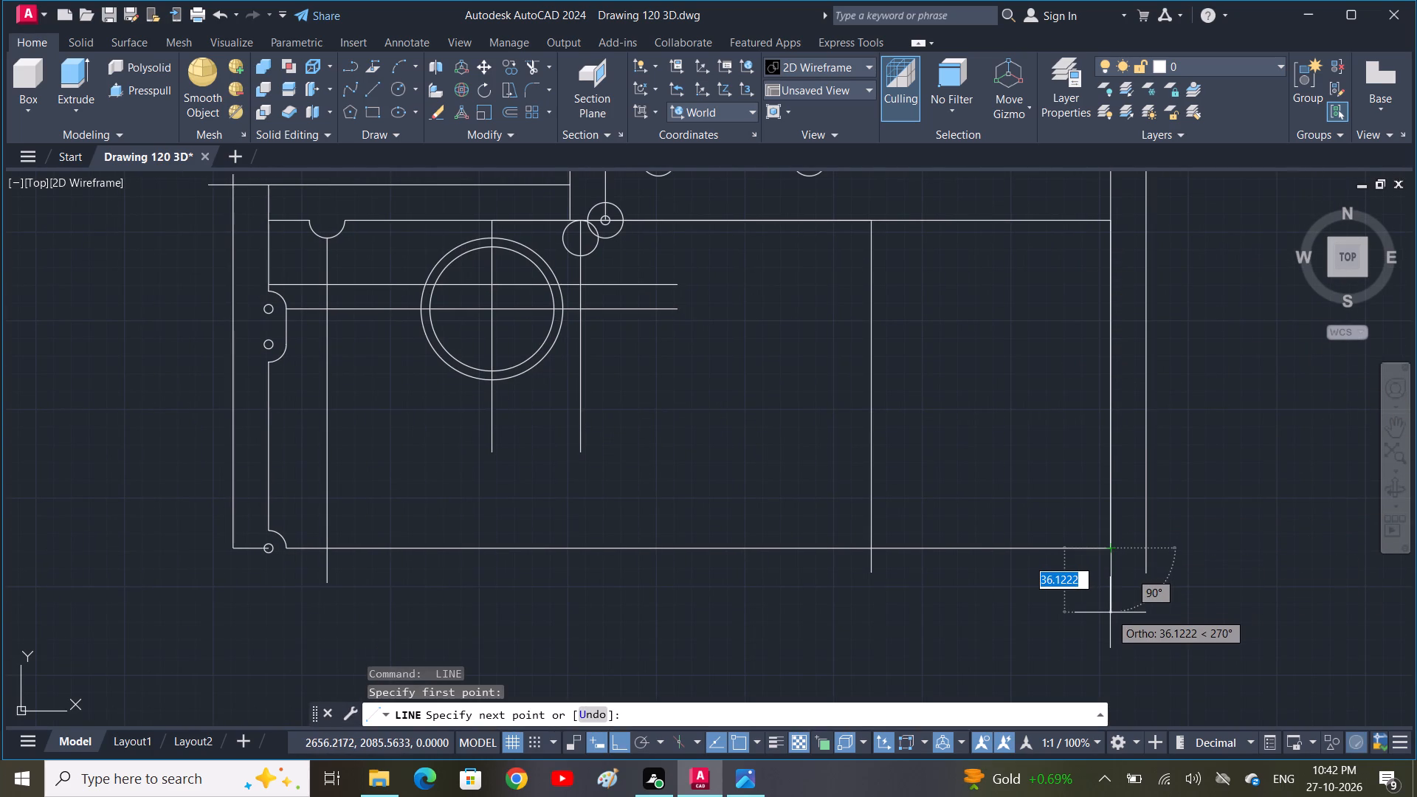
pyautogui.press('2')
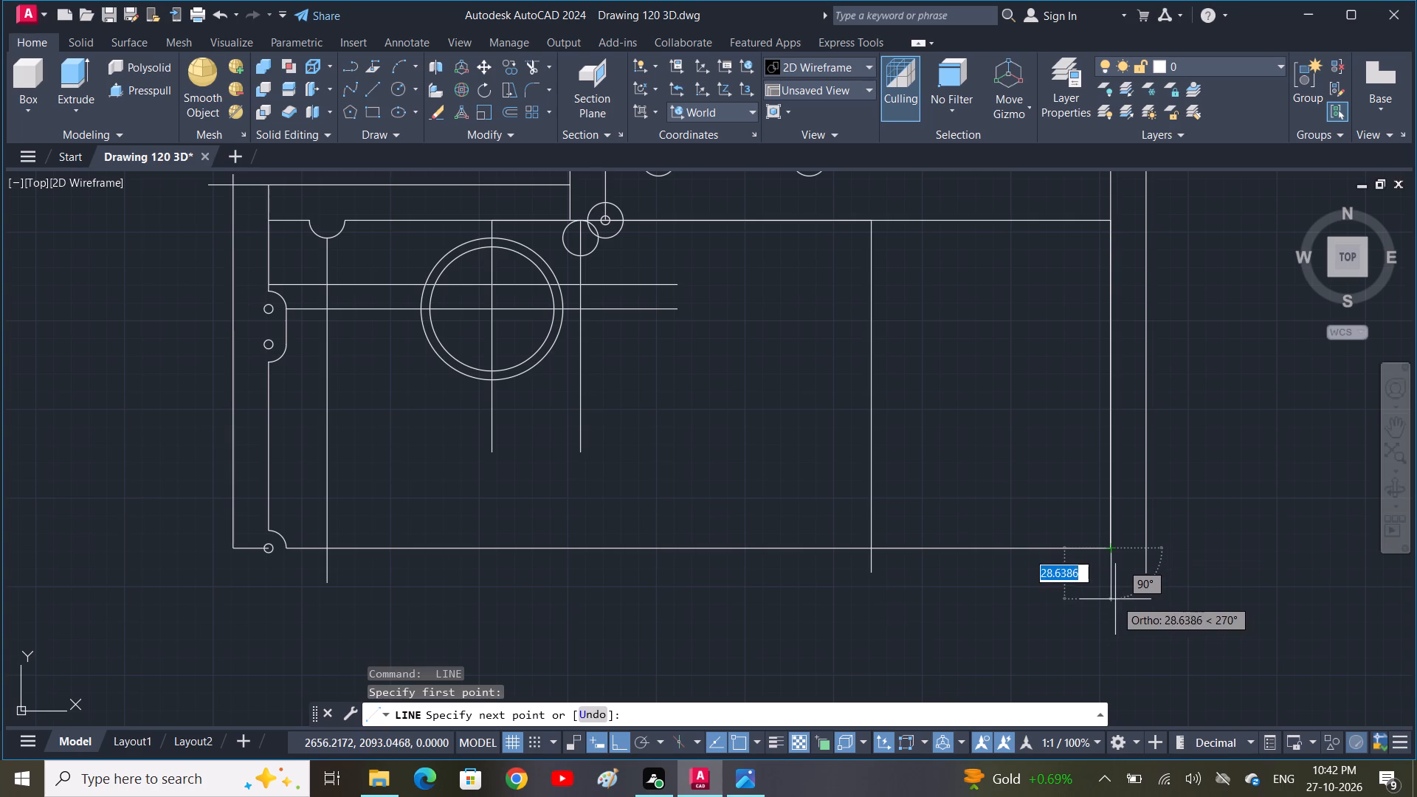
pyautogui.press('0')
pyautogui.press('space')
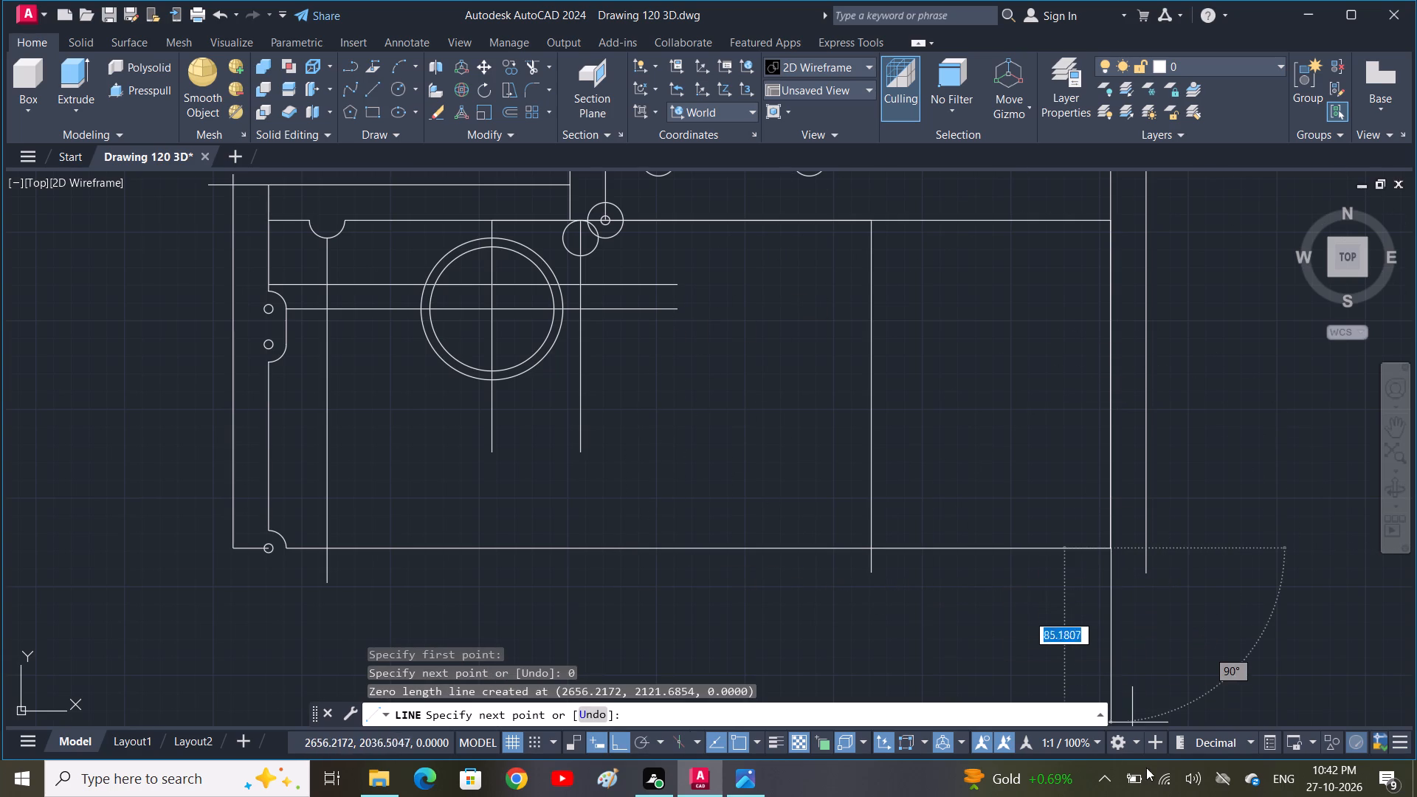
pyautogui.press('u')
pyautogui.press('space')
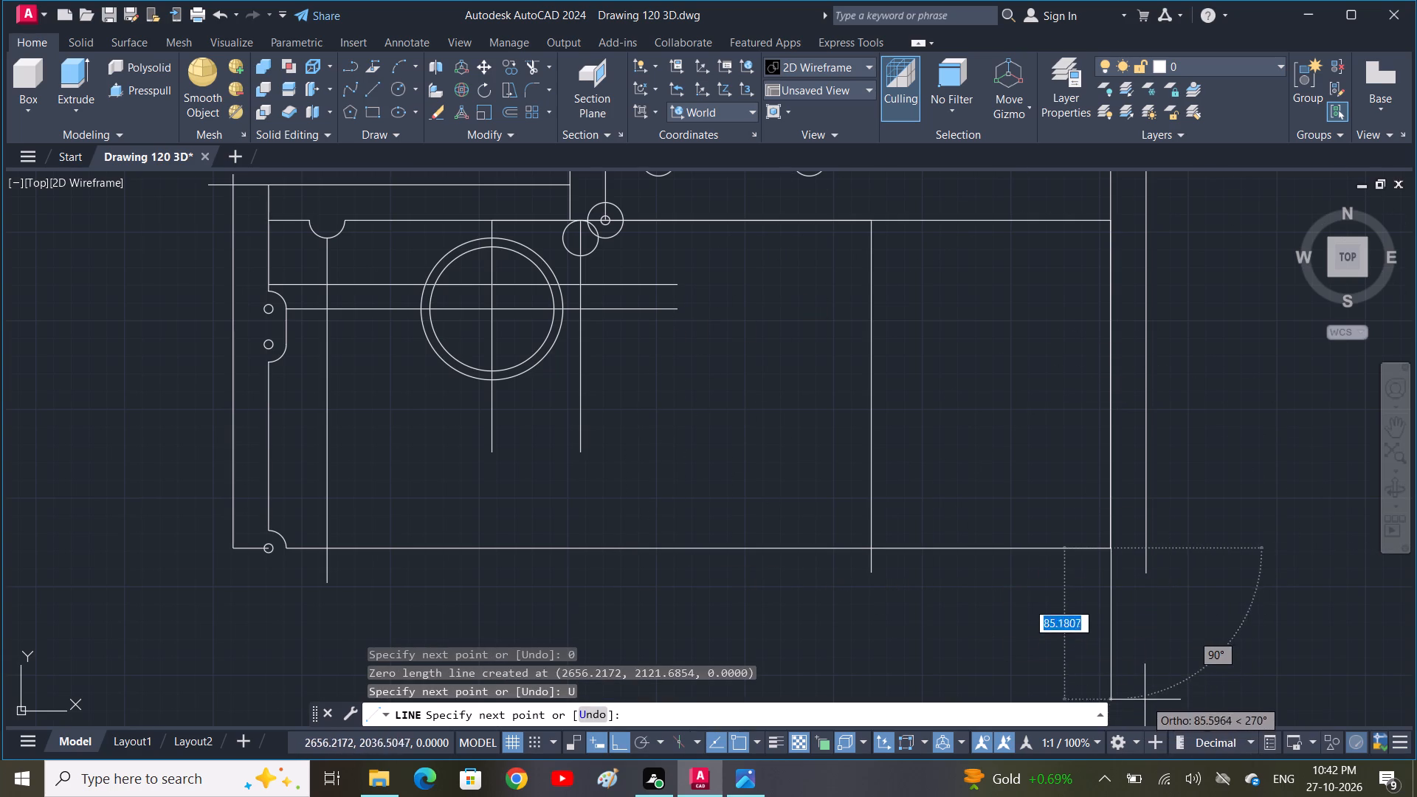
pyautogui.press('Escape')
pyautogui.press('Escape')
# Draw a 20-unit vertical line down from the plate's lower-right corner, continuing with a horizontal line leftward past the outer left line.
pyautogui.write('L')
pyautogui.press('space')
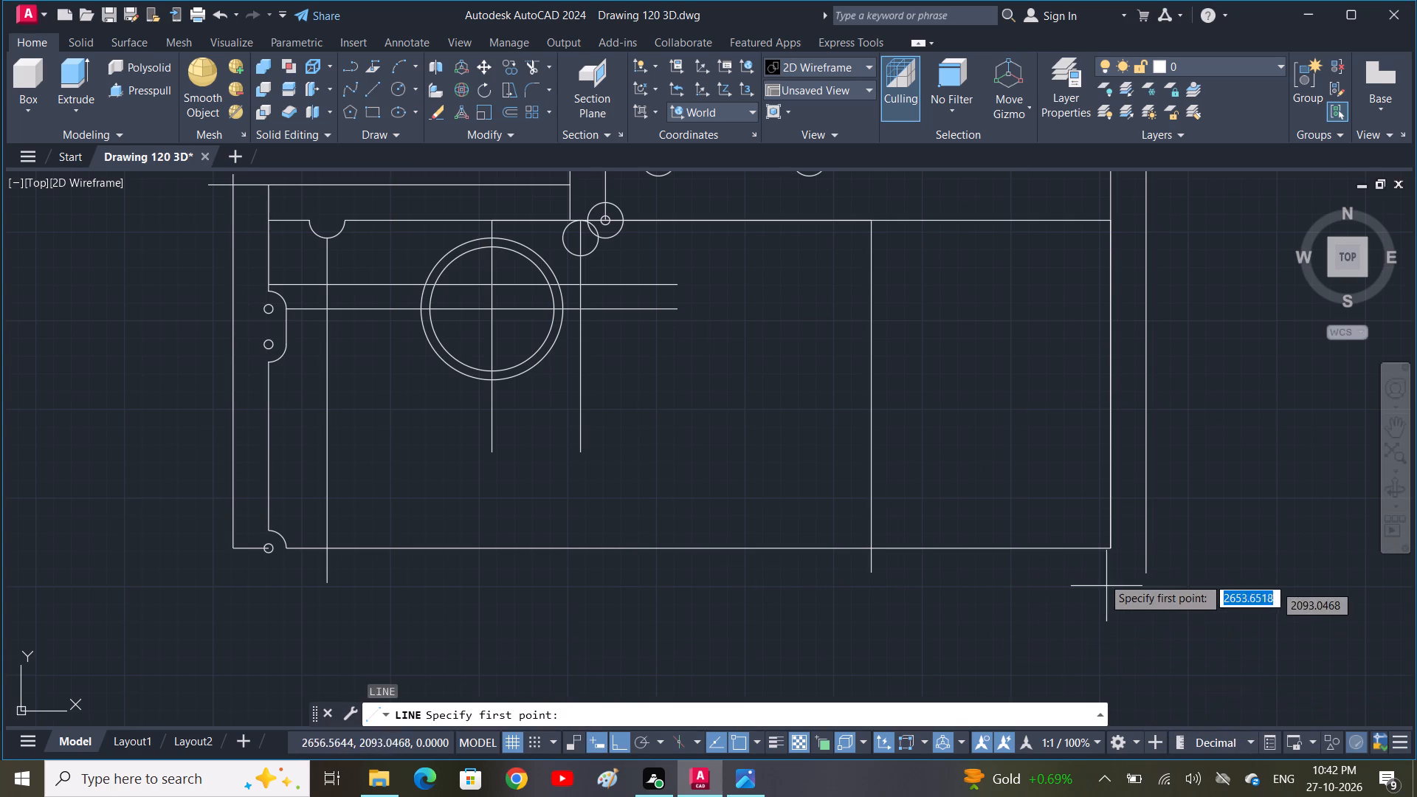
pyautogui.click(1113, 545)
pyautogui.write('20')
pyautogui.press('space')
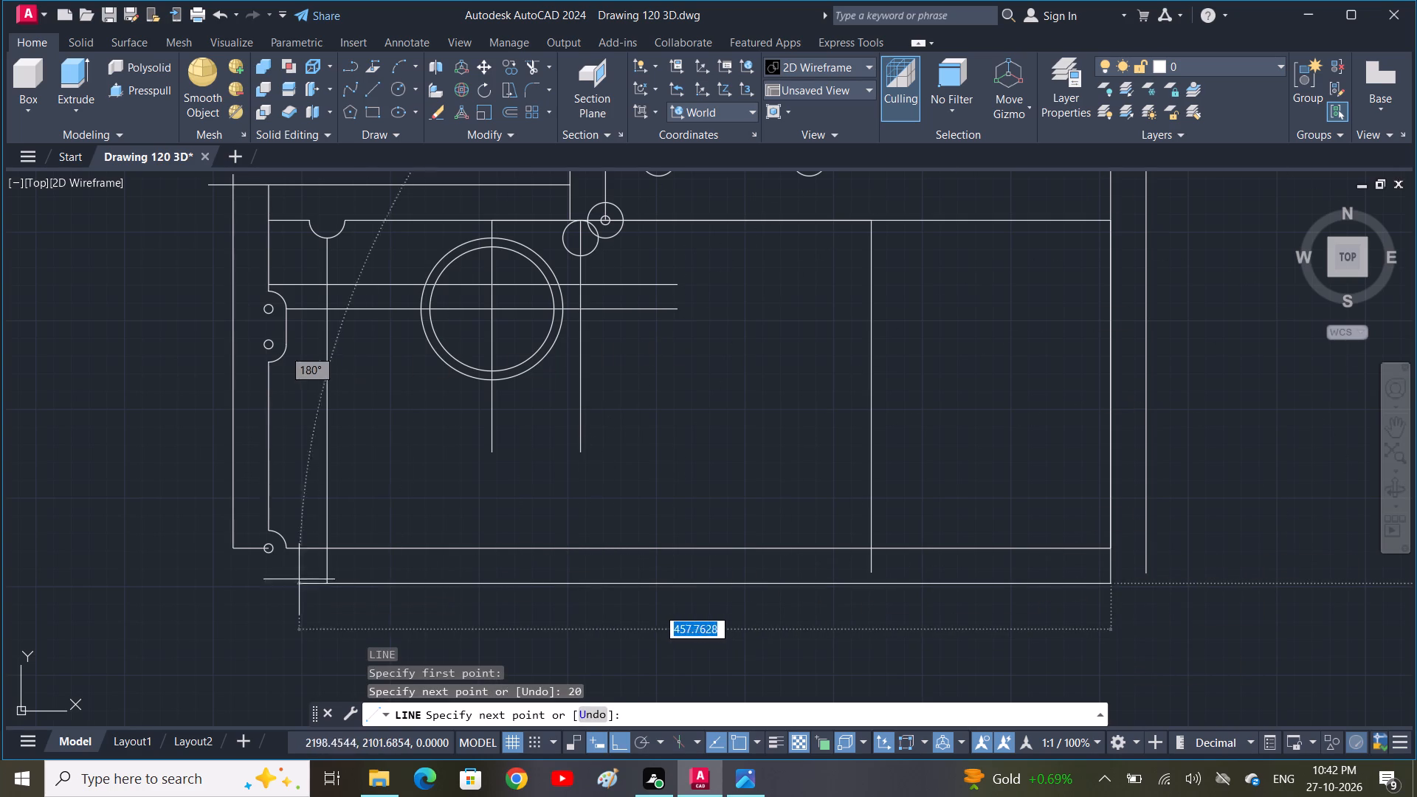
pyautogui.click(198, 592)
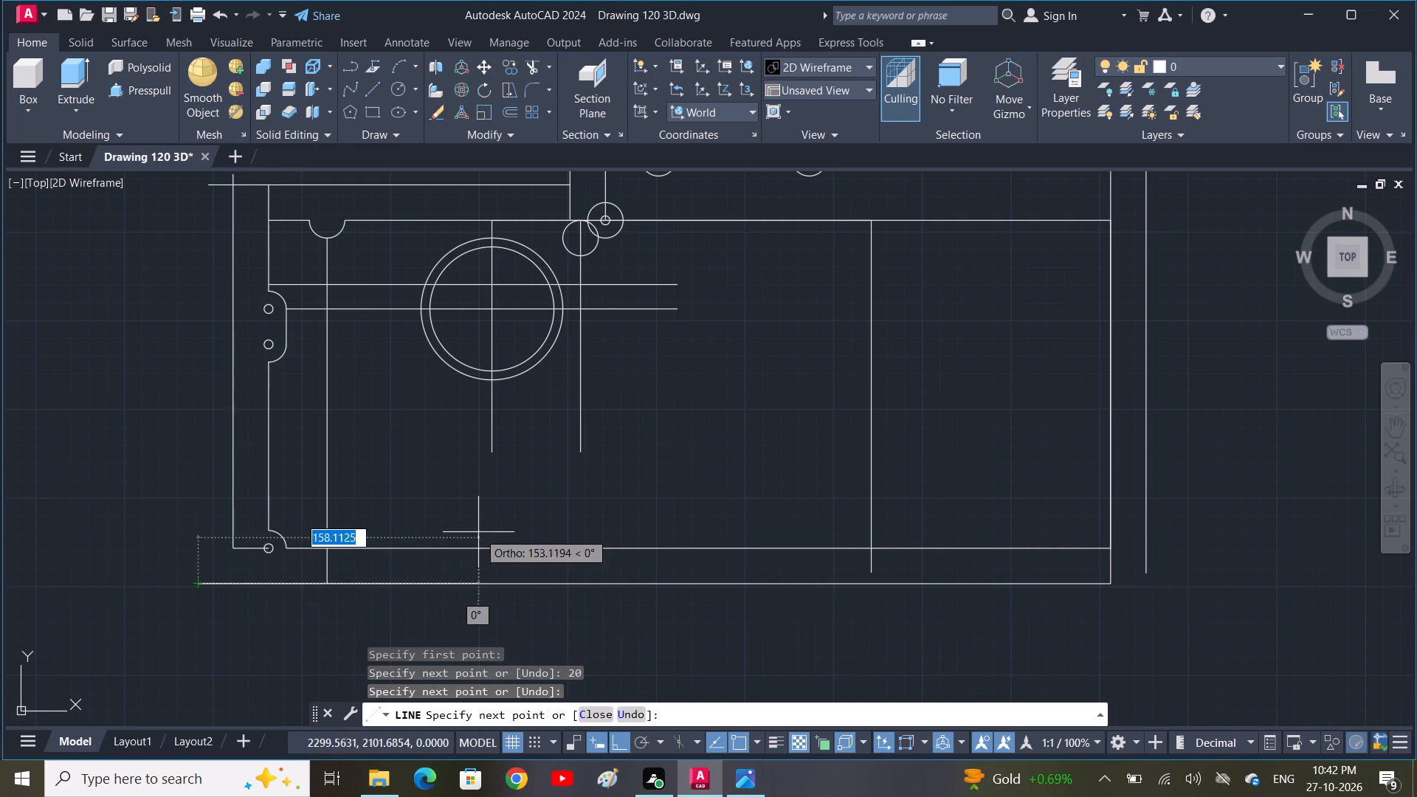
pyautogui.press('space')
# Extend the outer left vertical line with a short line from its bottom end down across the lower horizontal line.
pyautogui.moveTo(672, 576); pyautogui.dragTo(949, 536, button='middle')
pyautogui.write('L')
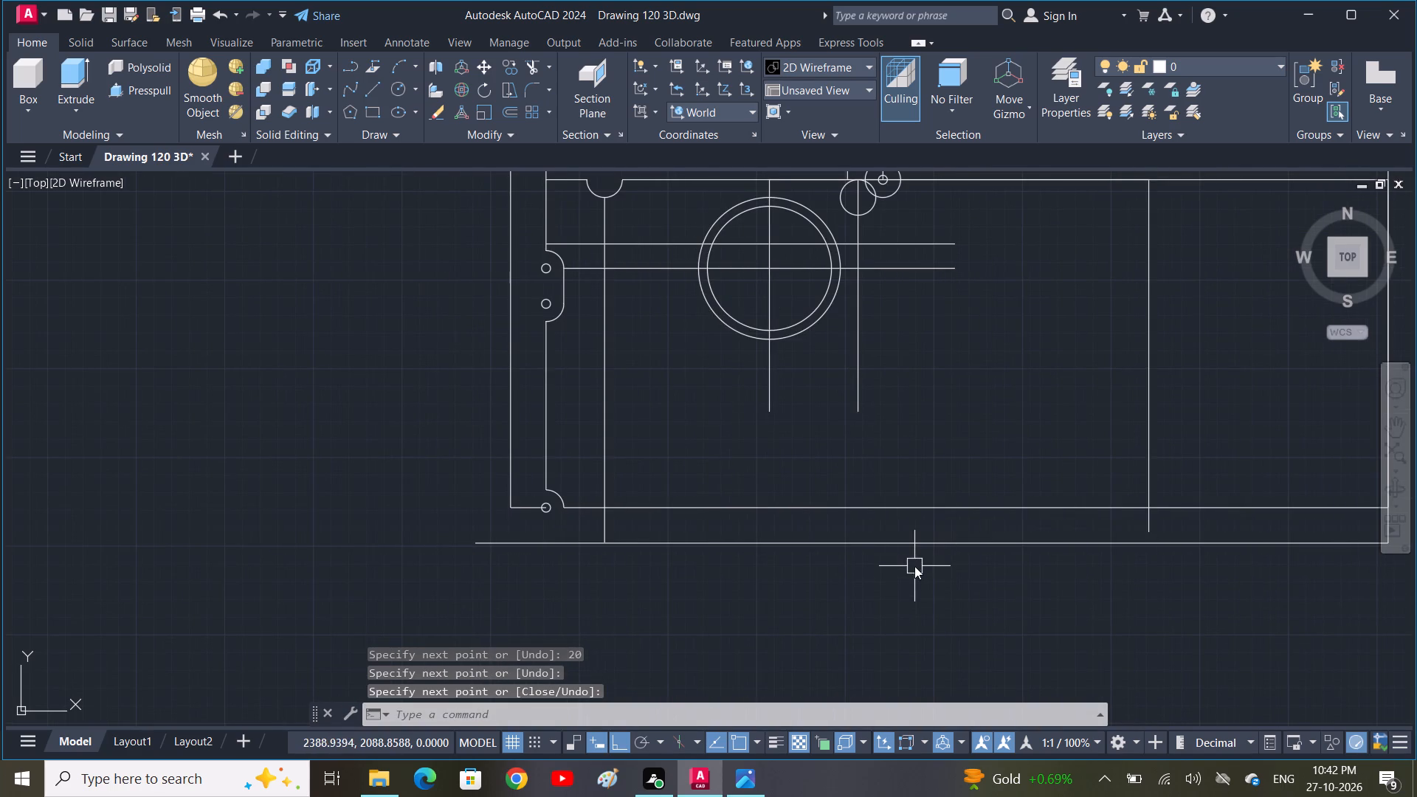
pyautogui.press('space')
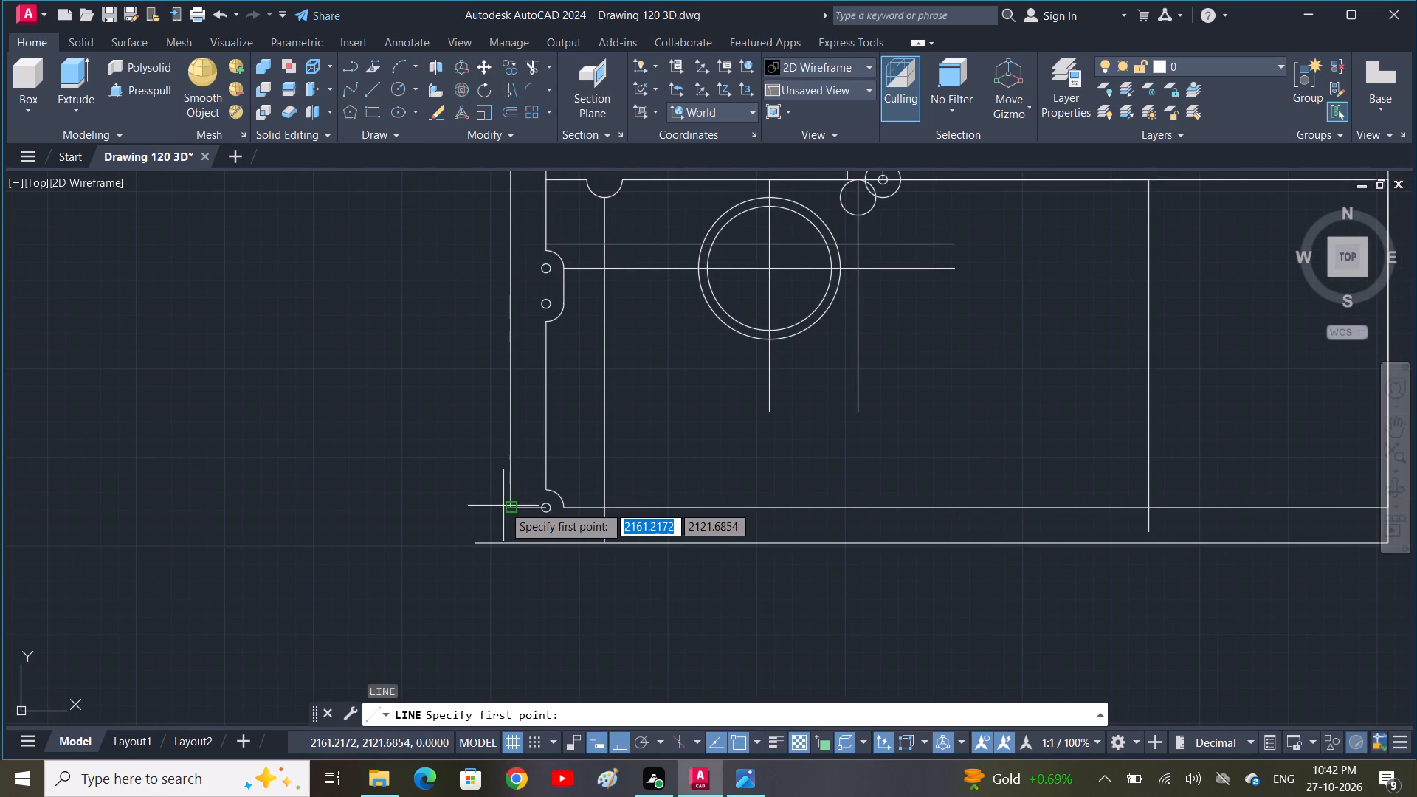
pyautogui.click(509, 506)
pyautogui.click(500, 565)
pyautogui.press('space')
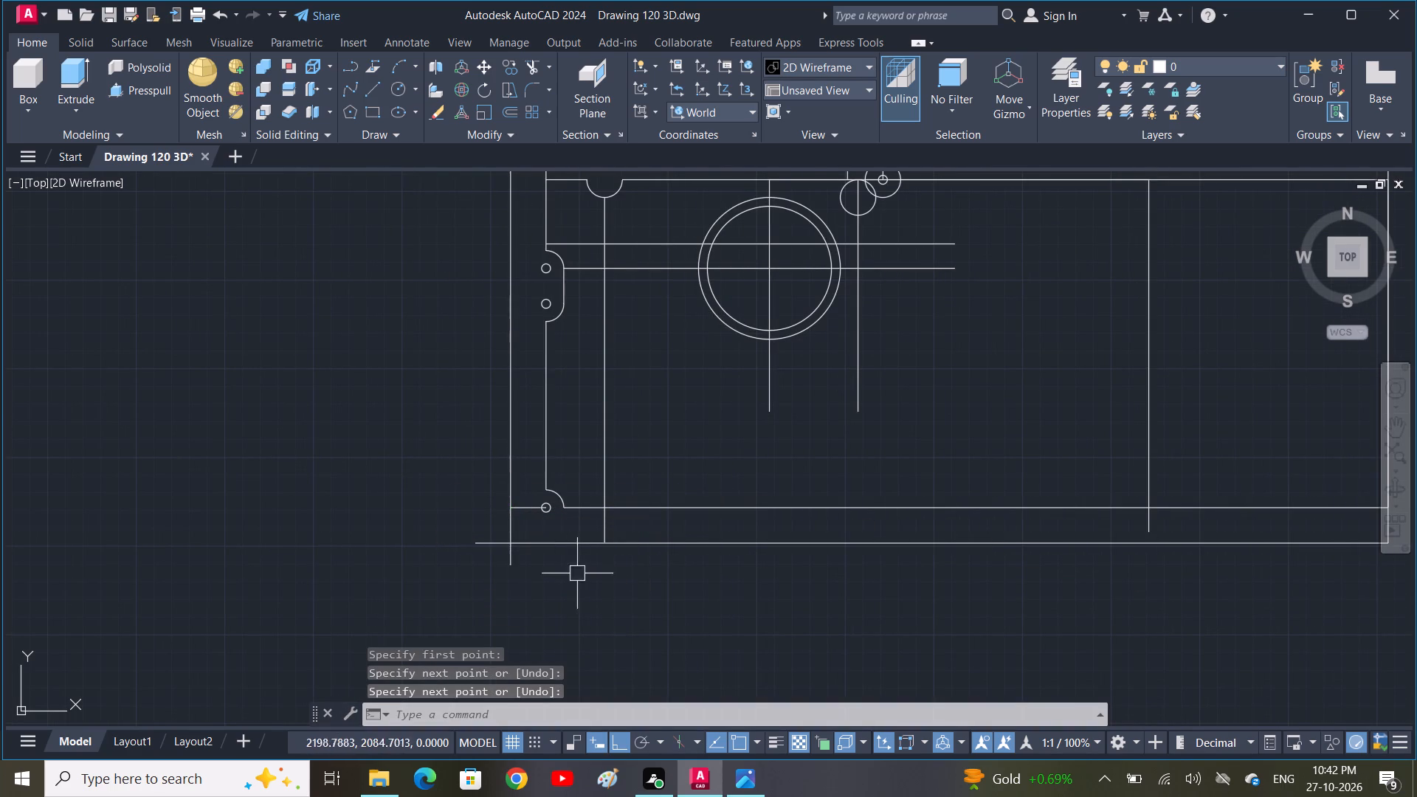
# Extend the lower horizontal border line rightward from its right end, past the outer right vertical line.
pyautogui.scroll(-1, 623, 605)
pyautogui.moveTo(956, 620); pyautogui.dragTo(886, 638, button='middle')
pyautogui.scroll(1, 1078, 607)
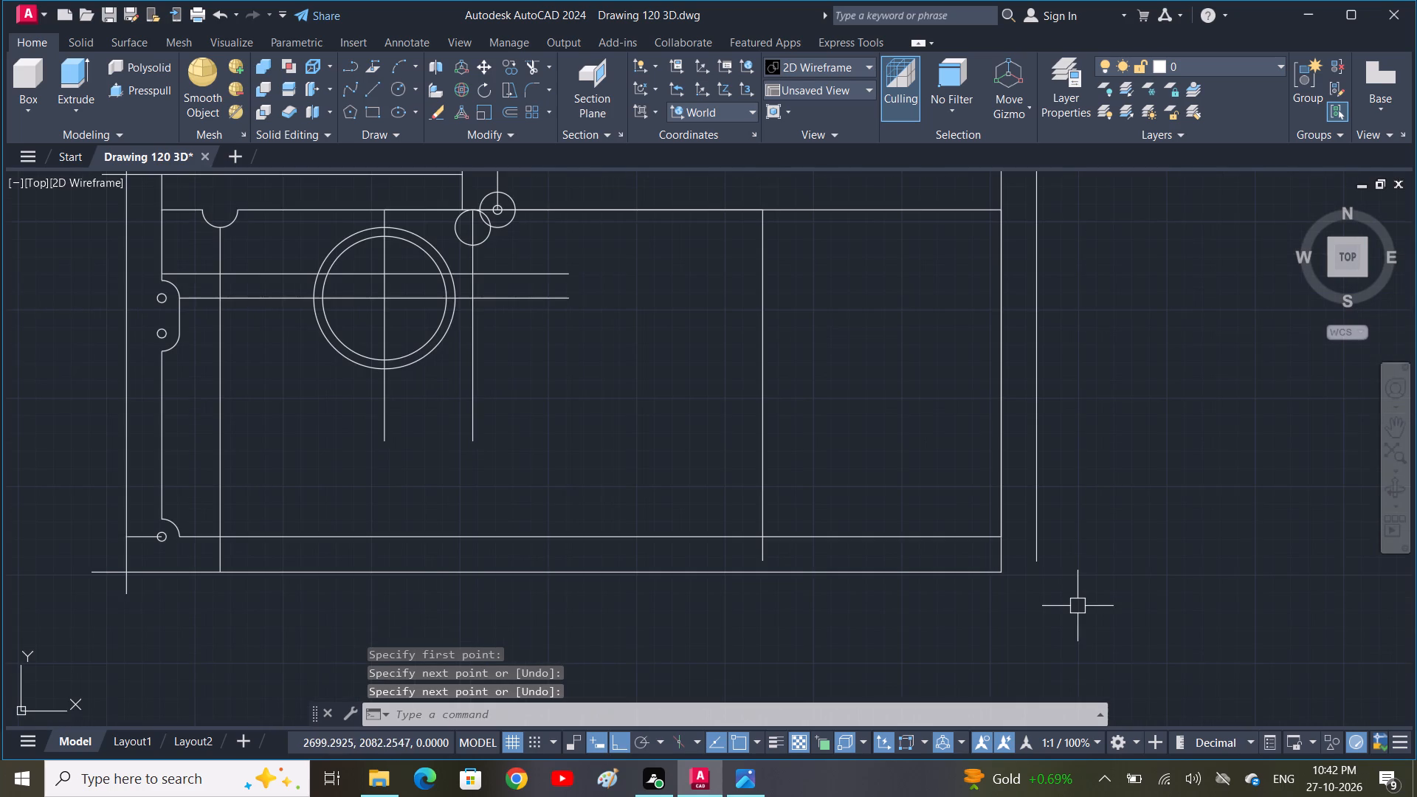
pyautogui.write('L')
pyautogui.press('space')
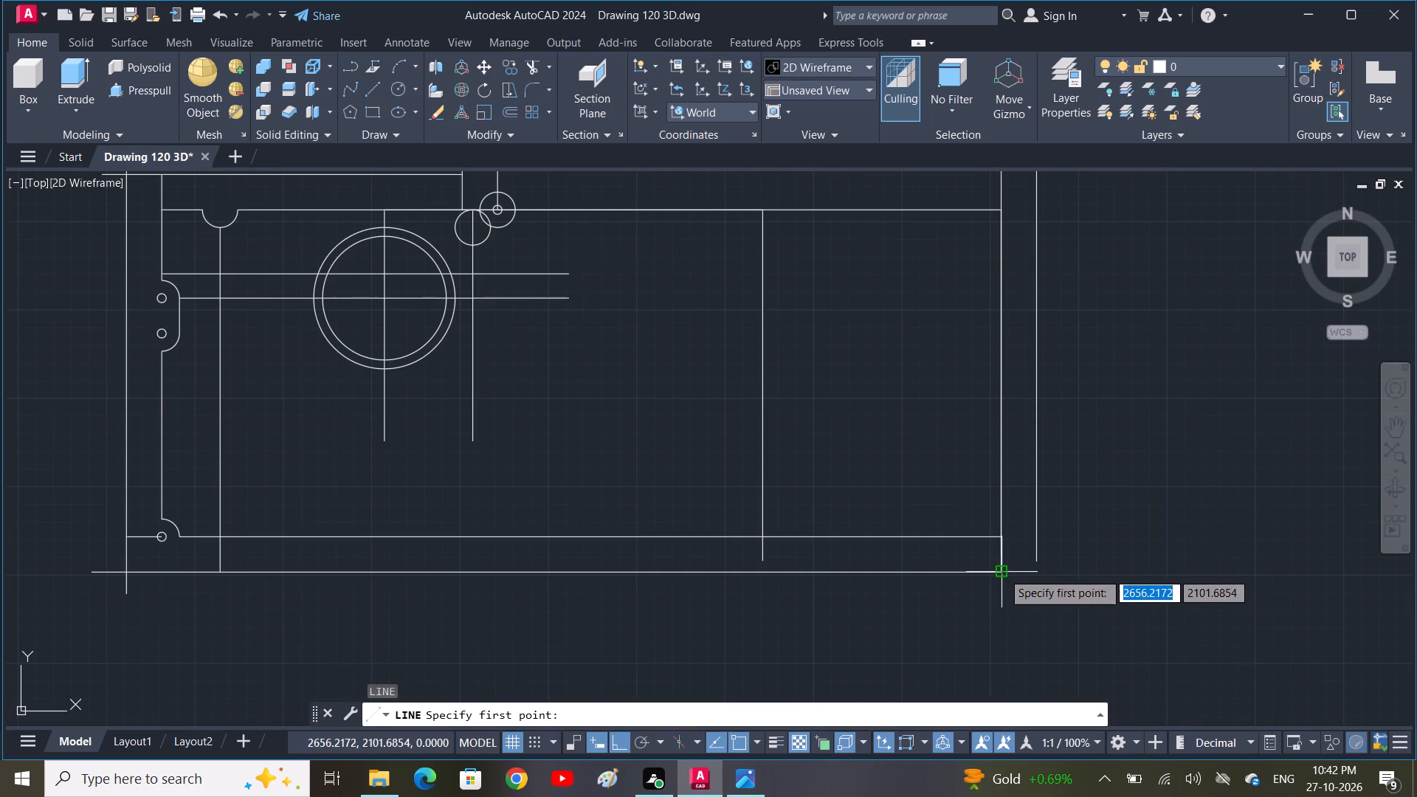
pyautogui.click(1002, 572)
pyautogui.click(1109, 584)
pyautogui.press('space')
# Extend the outer right vertical line with a short line from its bottom end down across the lower horizontal line.
pyautogui.press('space')
pyautogui.scroll(2, 1046, 573)
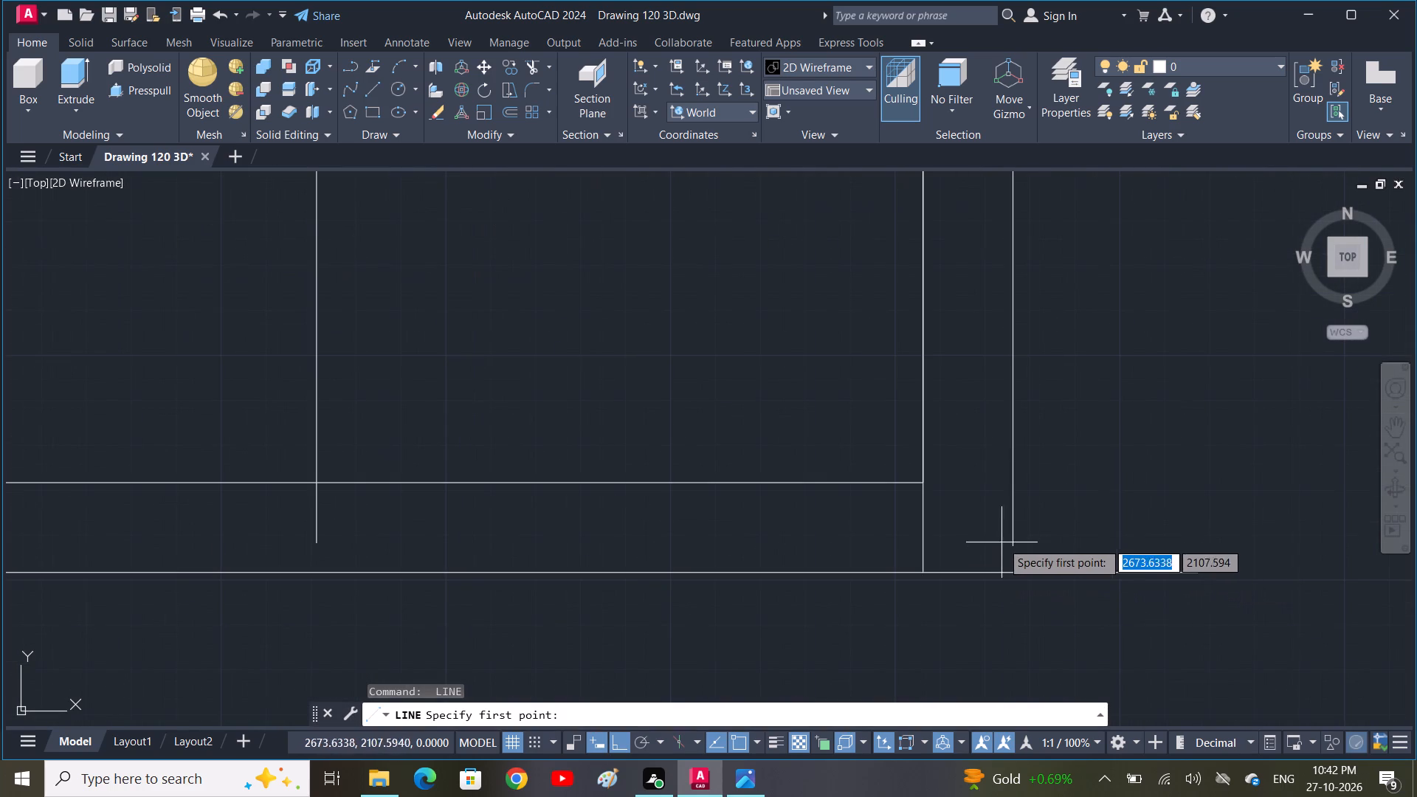
pyautogui.click(1012, 548)
pyautogui.click(994, 639)
pyautogui.press('space')
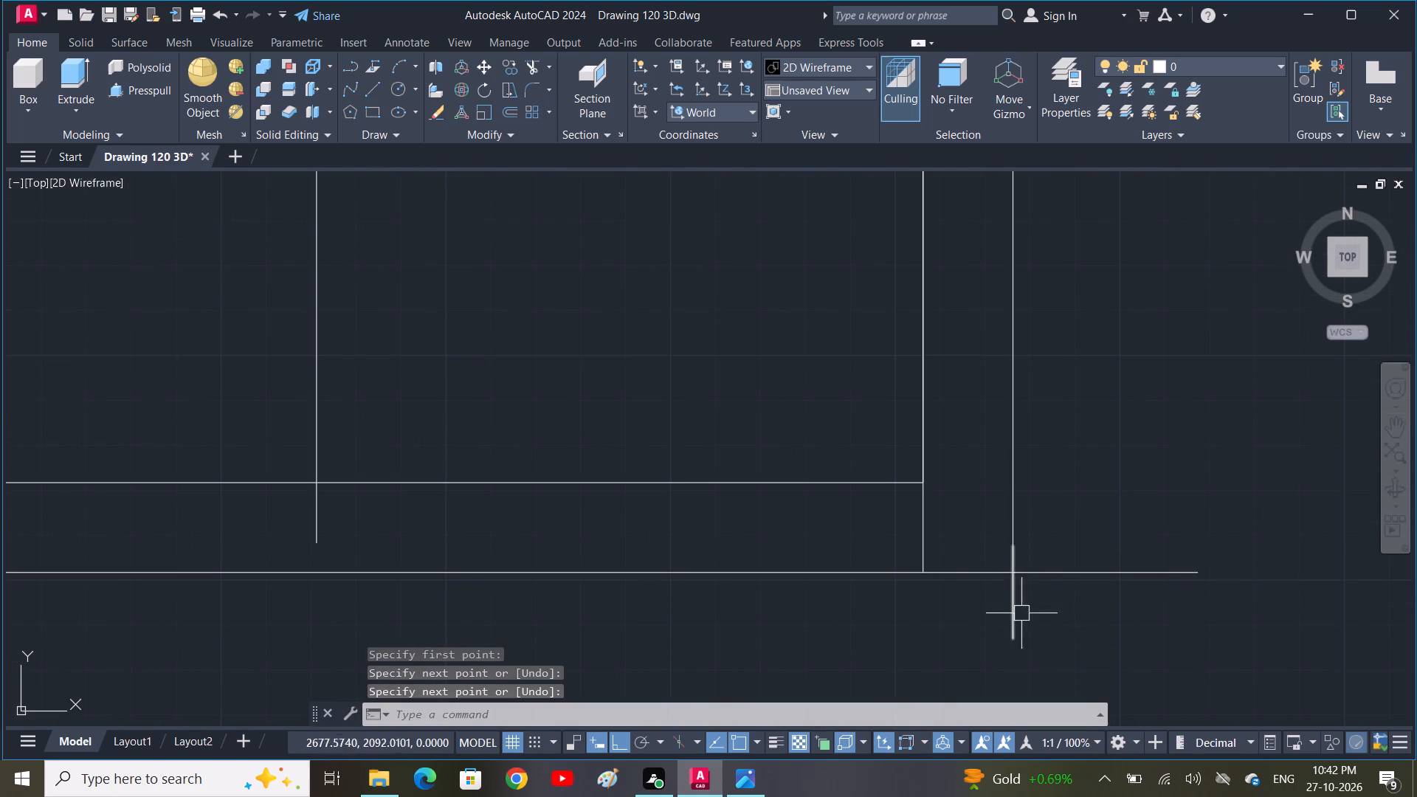
# Trim the crossing border overshoots at the lower-right corner, the short connector beside it, and the interior vertical line's end below the plate edge.
pyautogui.scroll(-2, 1027, 604)
pyautogui.moveTo(1052, 516); pyautogui.dragTo(1115, 512, button='middle')
pyautogui.press('y')
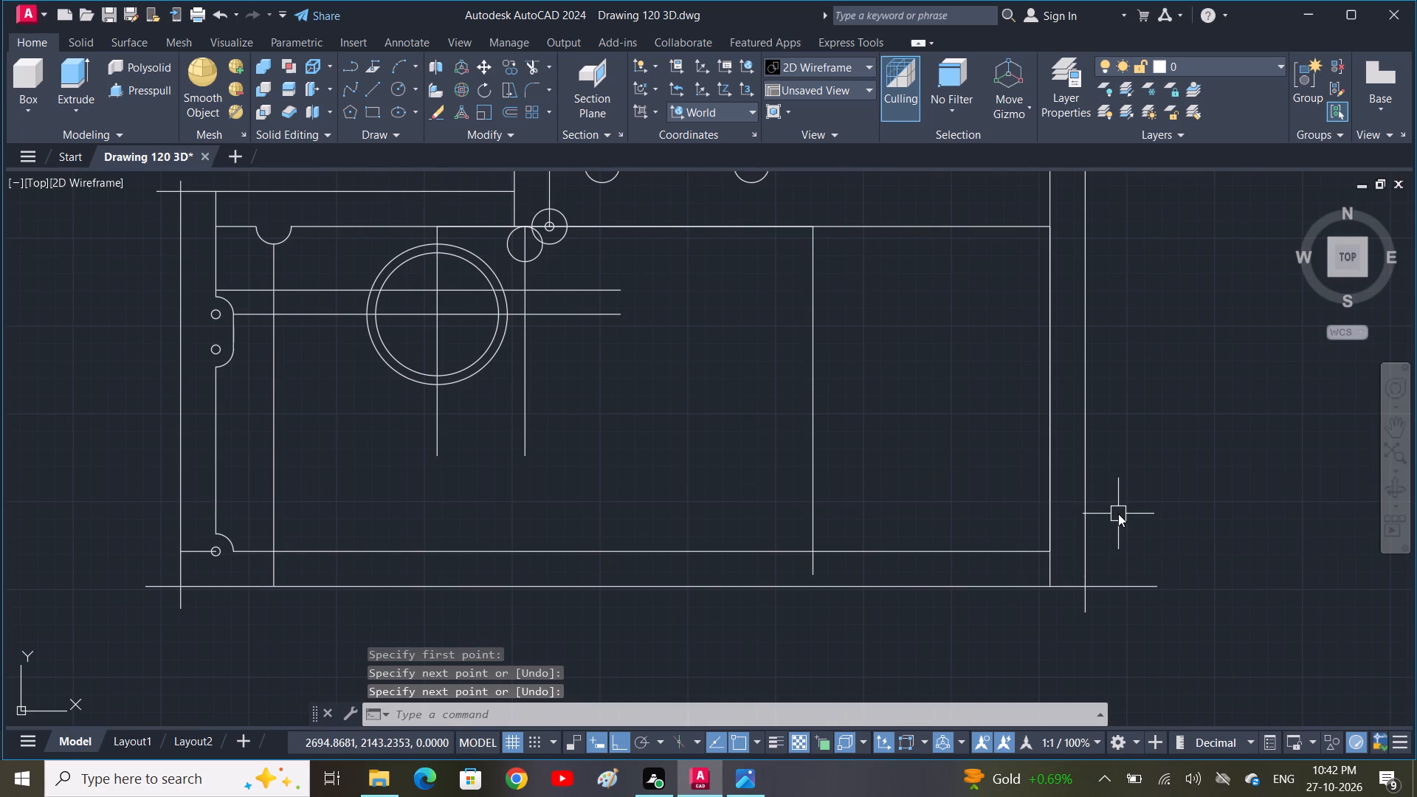
pyautogui.press('Escape')
pyautogui.write('TR')
pyautogui.press('space')
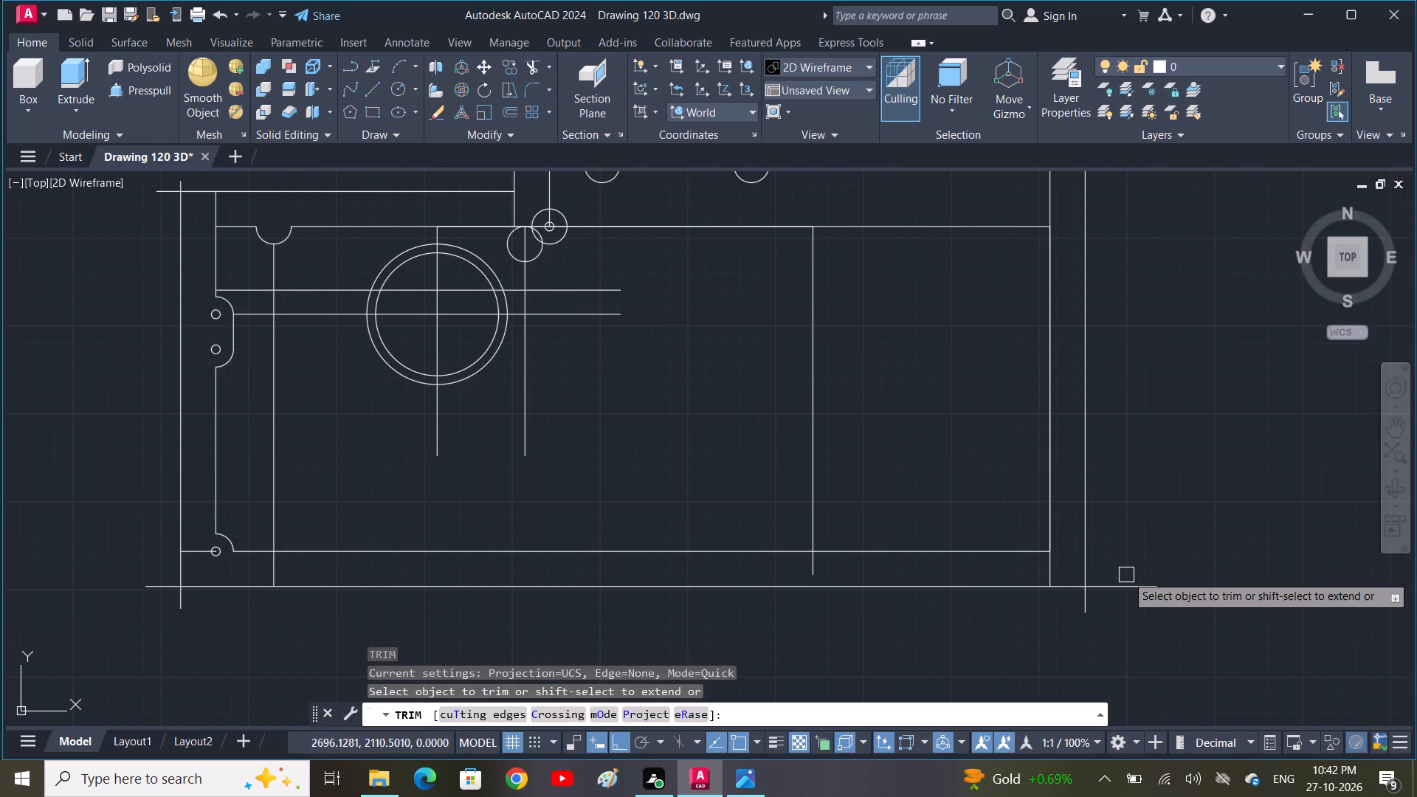
pyautogui.moveTo(1126, 575); pyautogui.dragTo(1058, 609)
pyautogui.click(1054, 569)
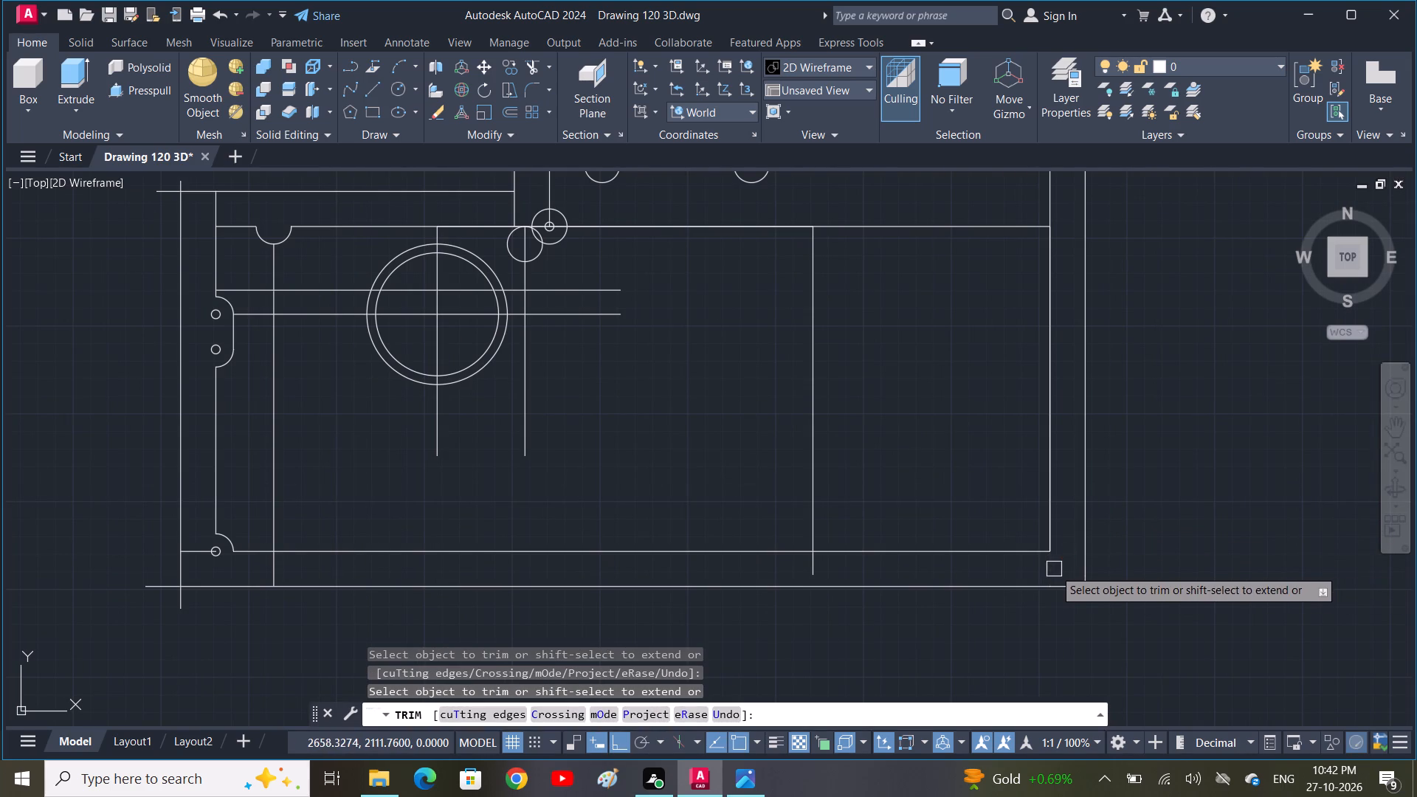
pyautogui.click(811, 565)
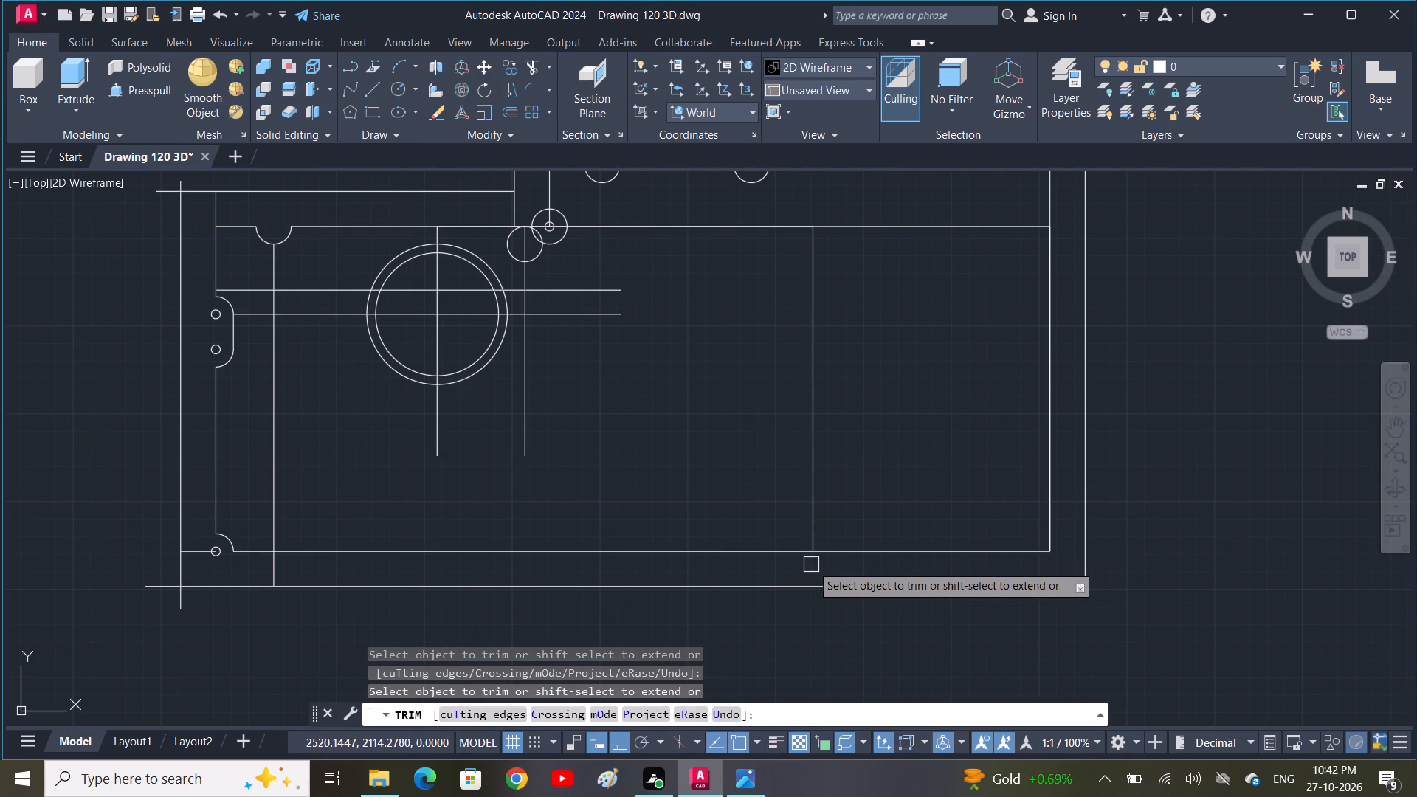
# Trim the short horizontal connector between the plate's upper-right corner and the outer right border line.
pyautogui.scroll(-2, 811, 565)
pyautogui.scroll(2, 956, 432)
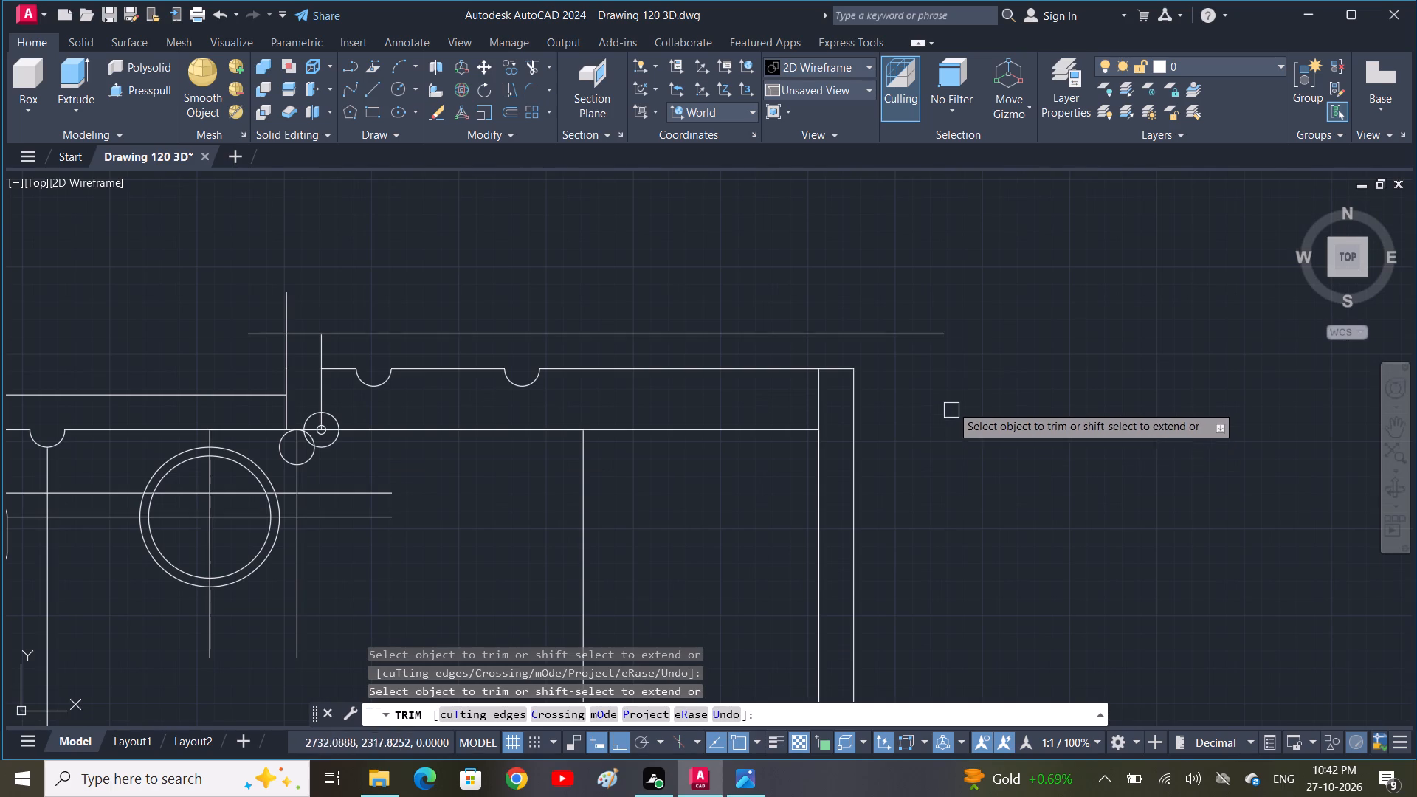
pyautogui.click(841, 371)
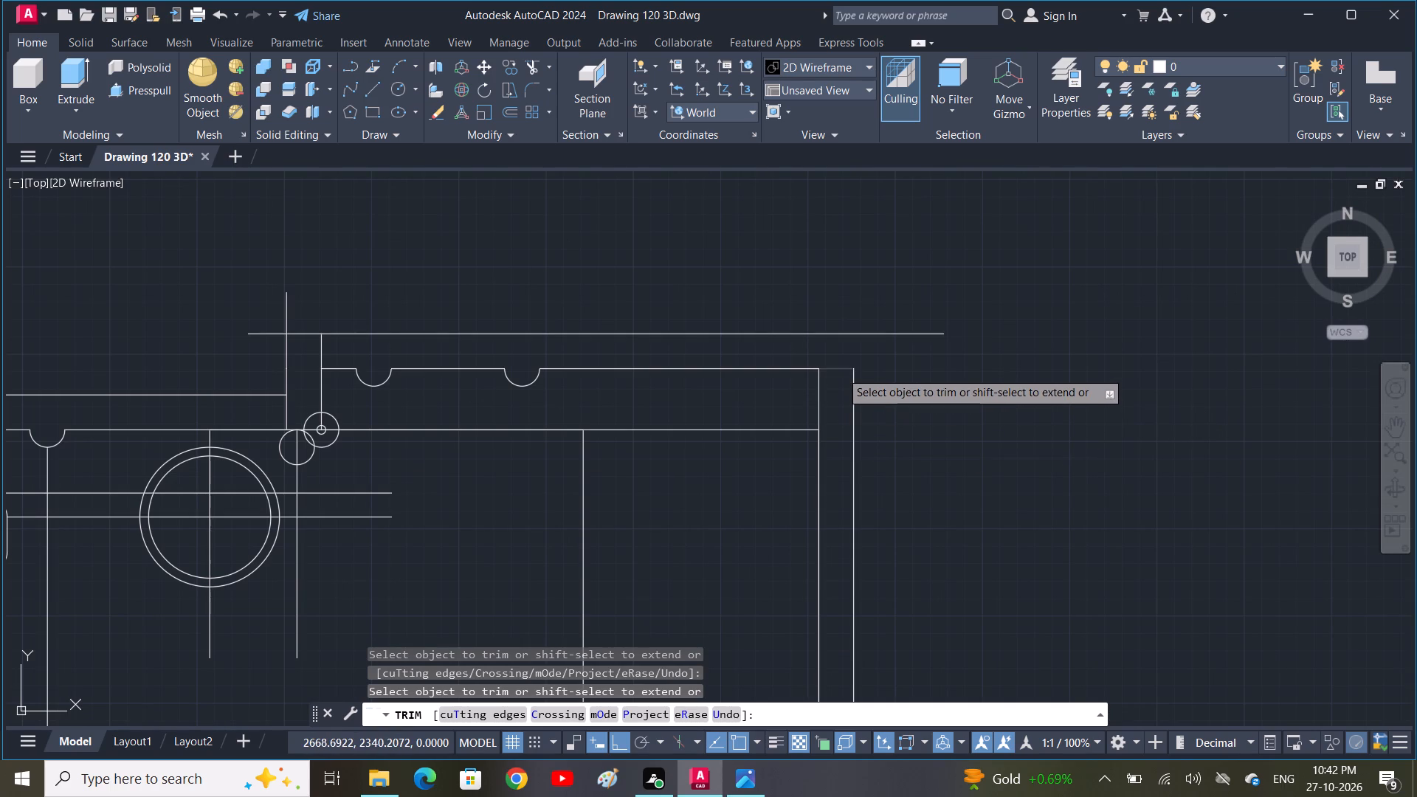
pyautogui.press('Escape')
# Trim the overshoots at the outer border's upper step corner and the leftover vertical segments between border and plate edge there.
pyautogui.moveTo(734, 431); pyautogui.dragTo(1207, 470, button='middle')
pyautogui.press('space')
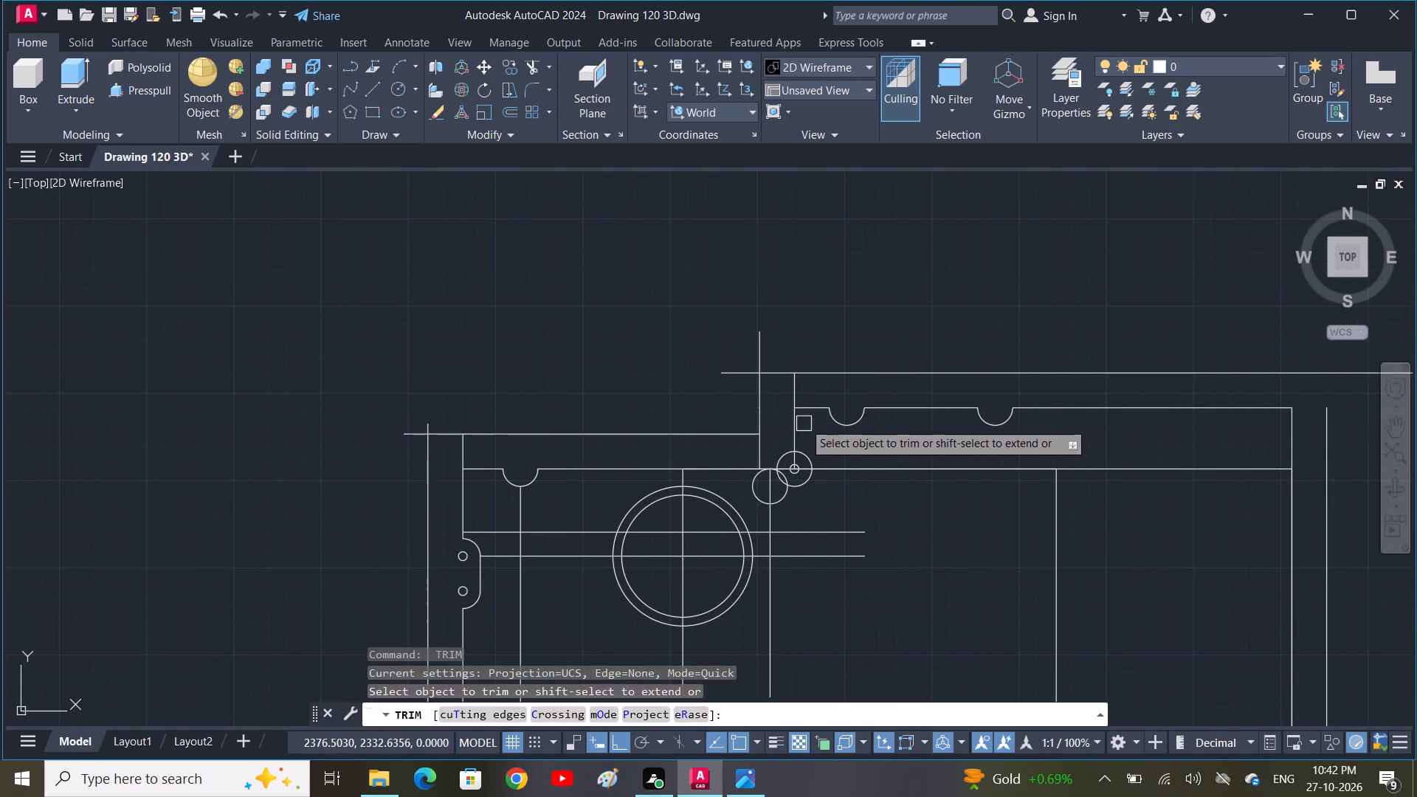
pyautogui.click(790, 391)
pyautogui.moveTo(779, 343); pyautogui.dragTo(734, 379)
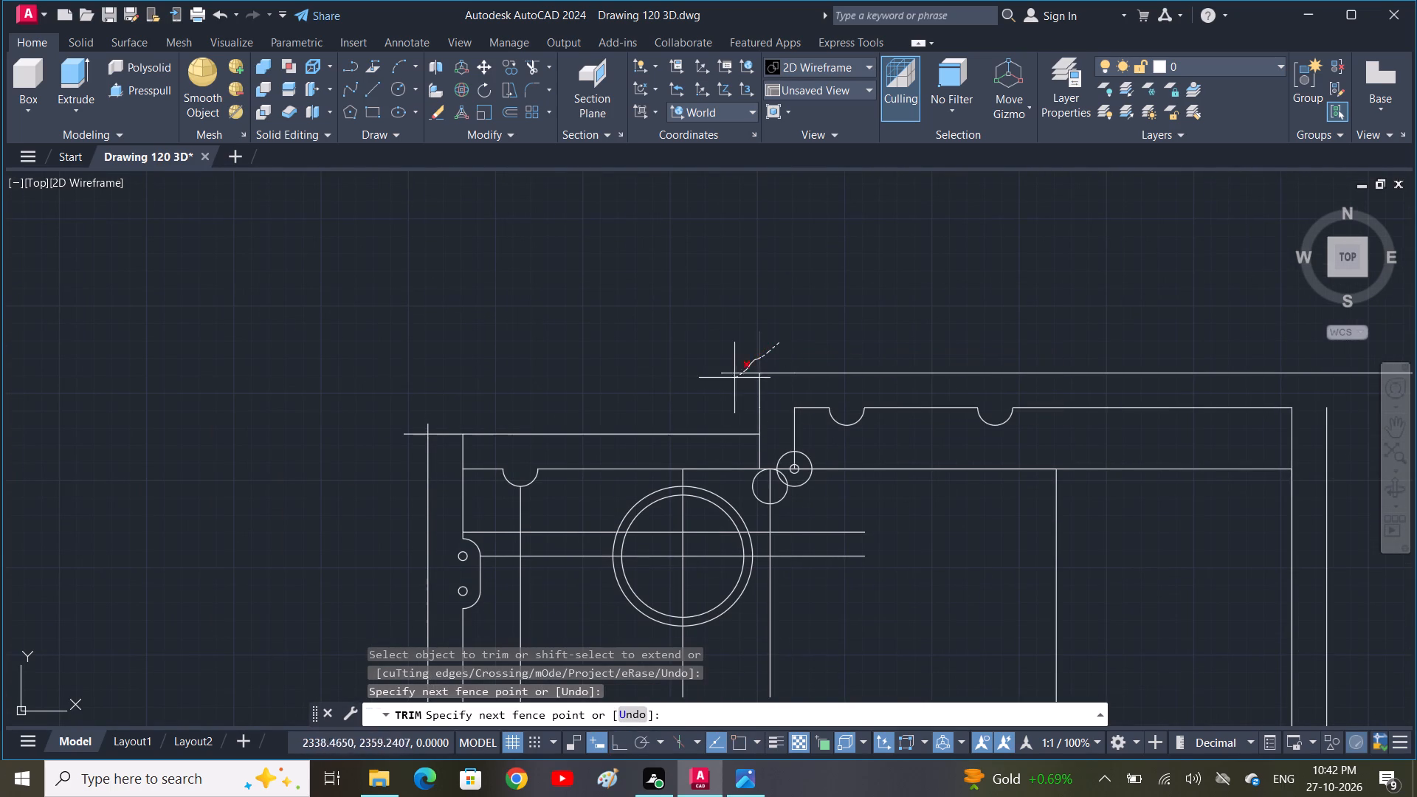
pyautogui.moveTo(734, 379); pyautogui.dragTo(724, 390)
pyautogui.moveTo(733, 379); pyautogui.dragTo(862, 298, button='middle')
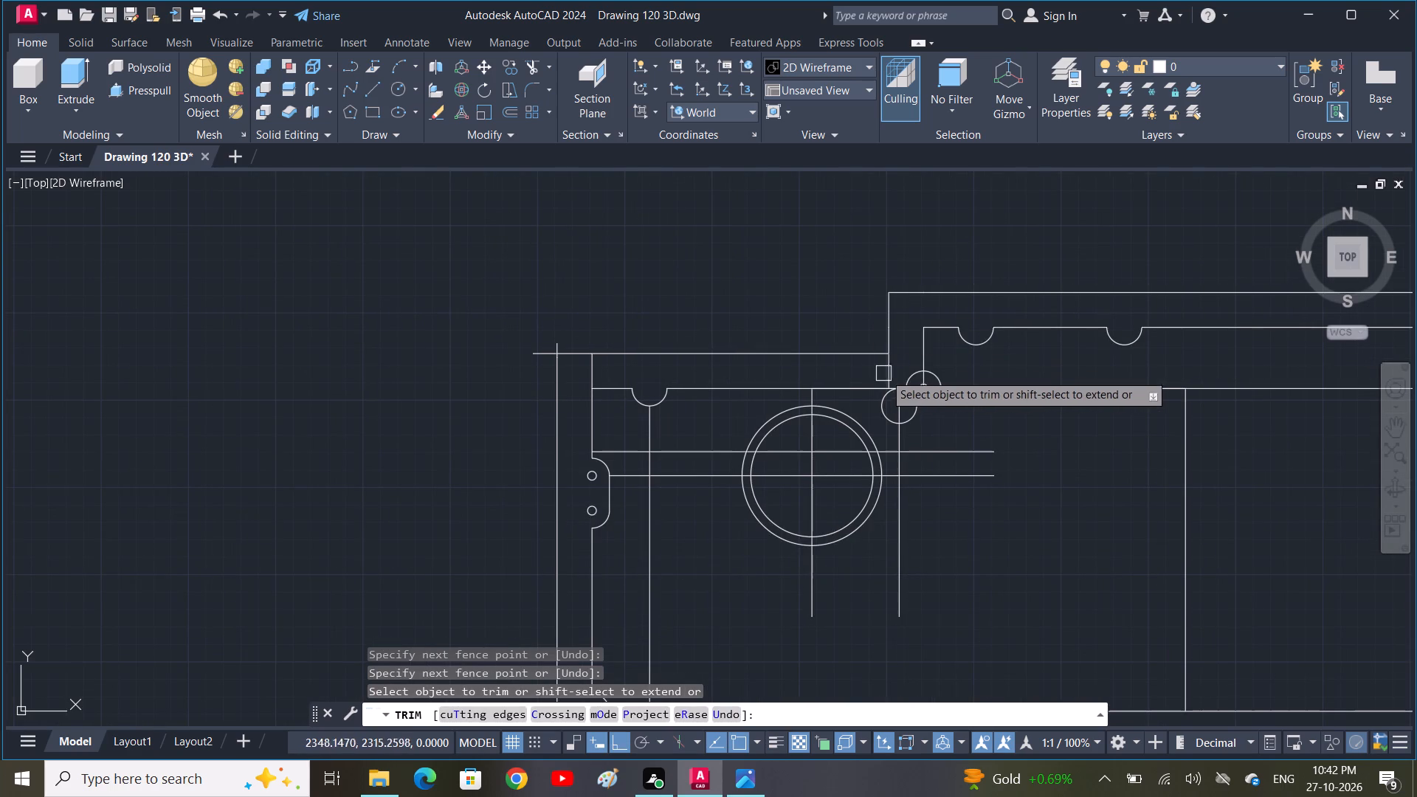
pyautogui.click(886, 371)
# Trim the crossing overshoots at the border's upper-left corner and the vertical connector above the plate's upper-left corner.
pyautogui.moveTo(742, 360); pyautogui.dragTo(1001, 335, button='middle')
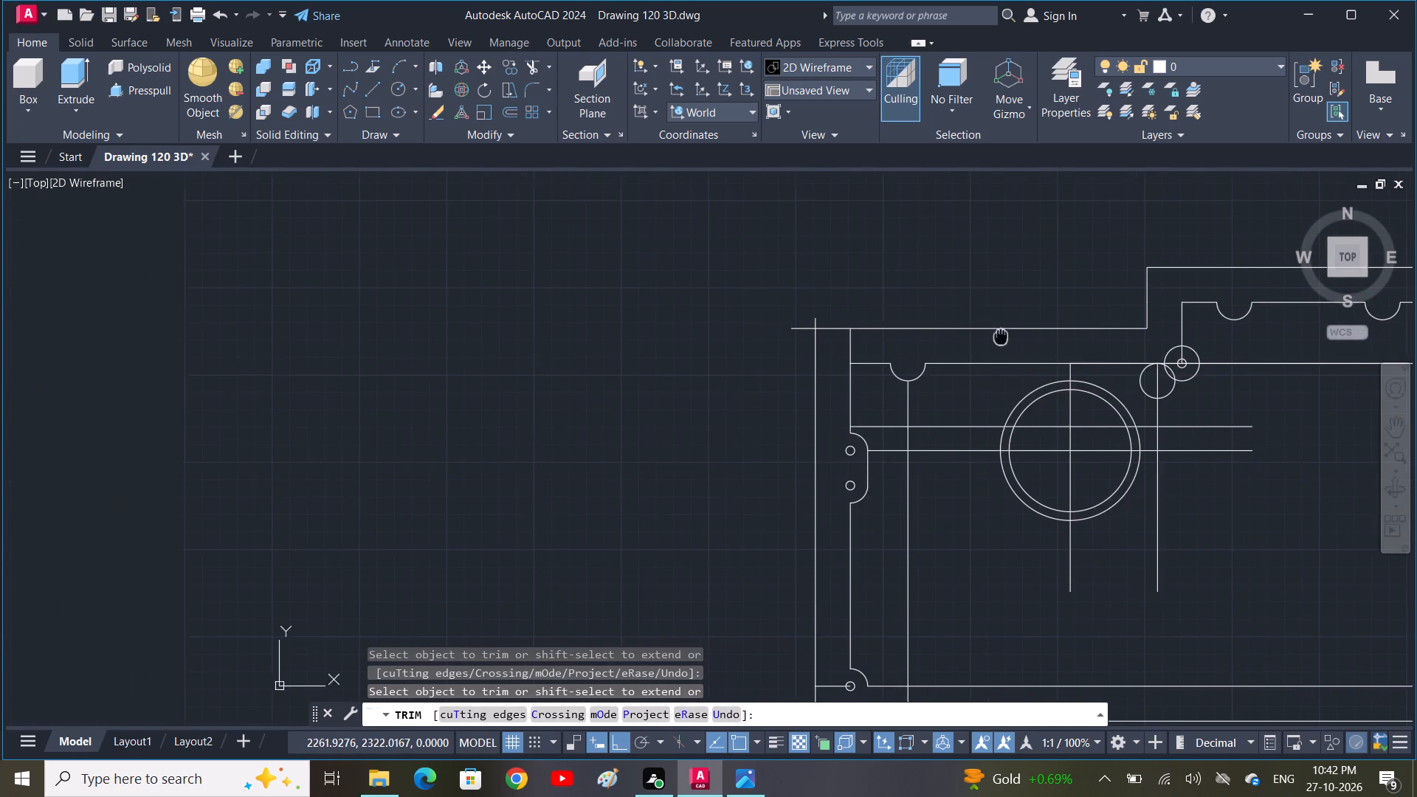
pyautogui.scroll(1, 734, 300)
pyautogui.scroll(1, 844, 324)
pyautogui.moveTo(923, 308); pyautogui.dragTo(811, 382)
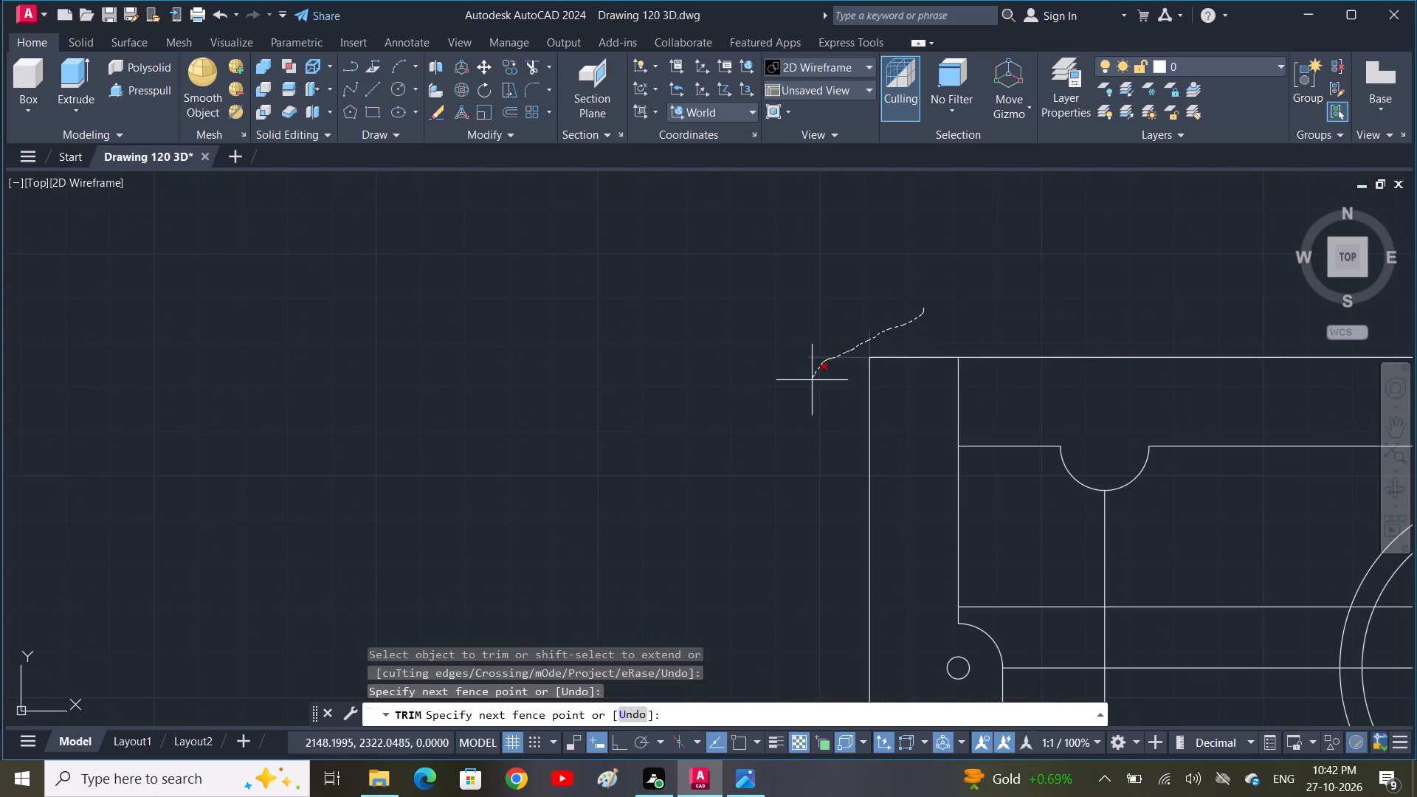
pyautogui.moveTo(811, 382); pyautogui.dragTo(801, 398)
pyautogui.scroll(-2, 809, 384)
pyautogui.moveTo(780, 441); pyautogui.dragTo(766, 351, button='middle')
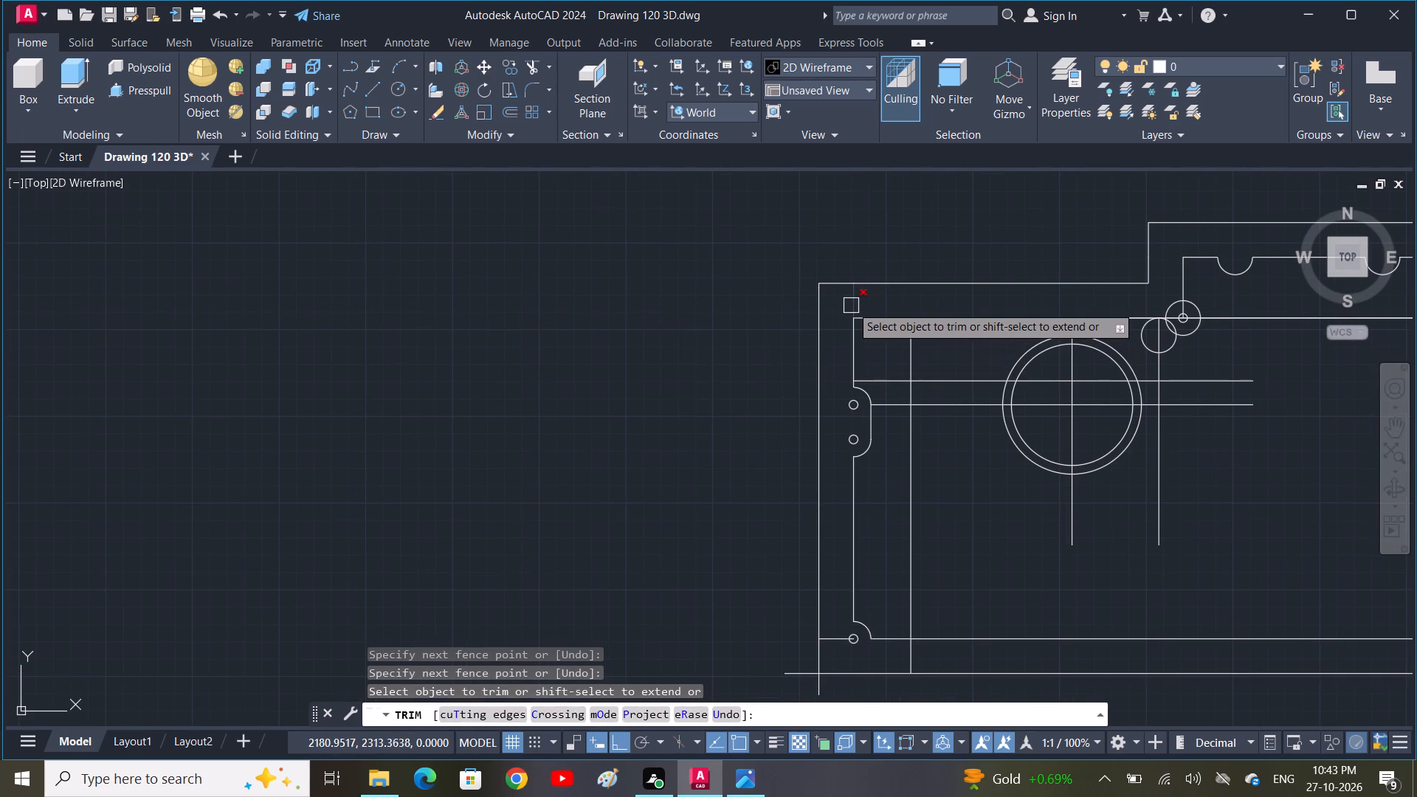
pyautogui.click(850, 306)
# Trim the border overshoots at the lower-left corner, the nearby vertical connector, and the horizontal connector running into the small corner hole.
pyautogui.scroll(-2, 850, 306)
pyautogui.scroll(4, 830, 455)
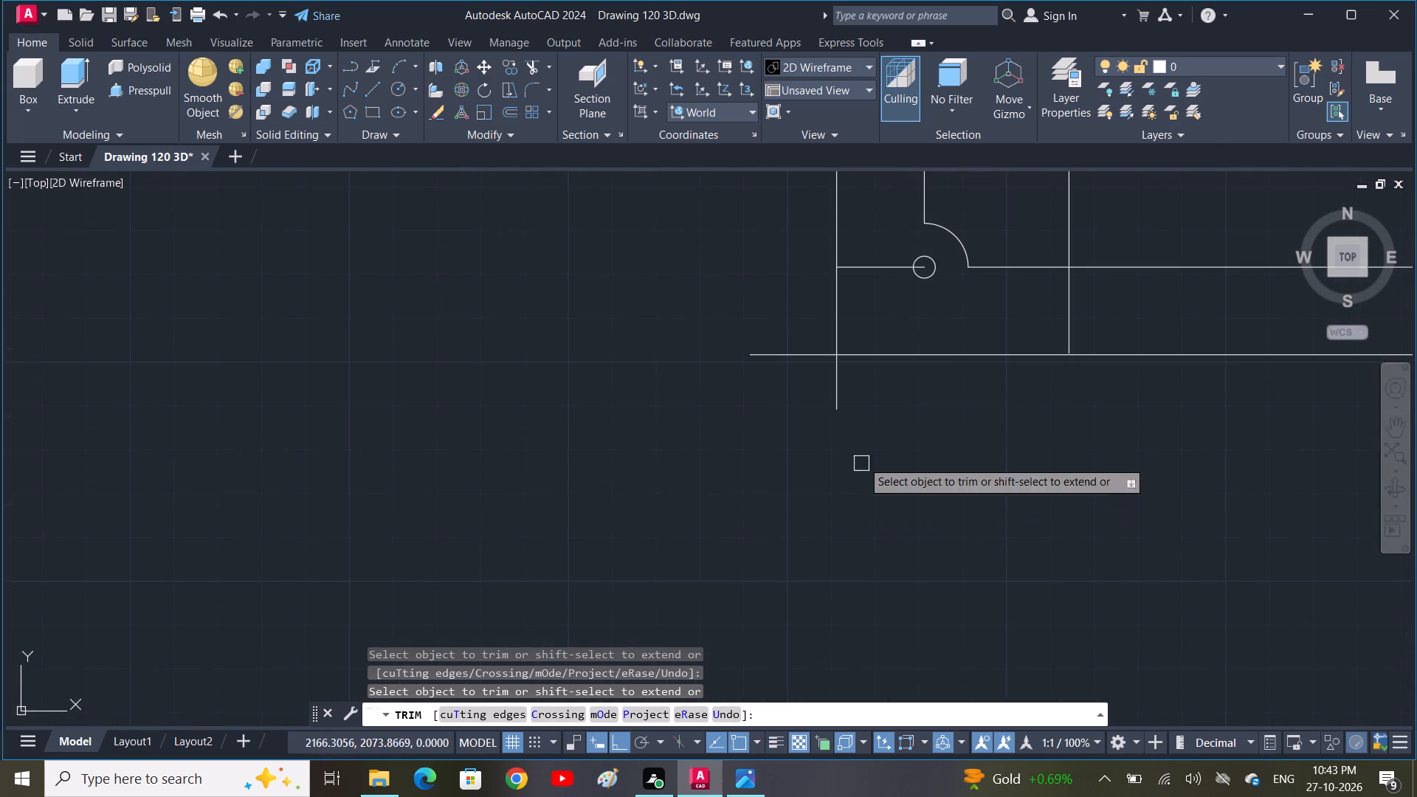
pyautogui.click(869, 418)
pyautogui.click(784, 332)
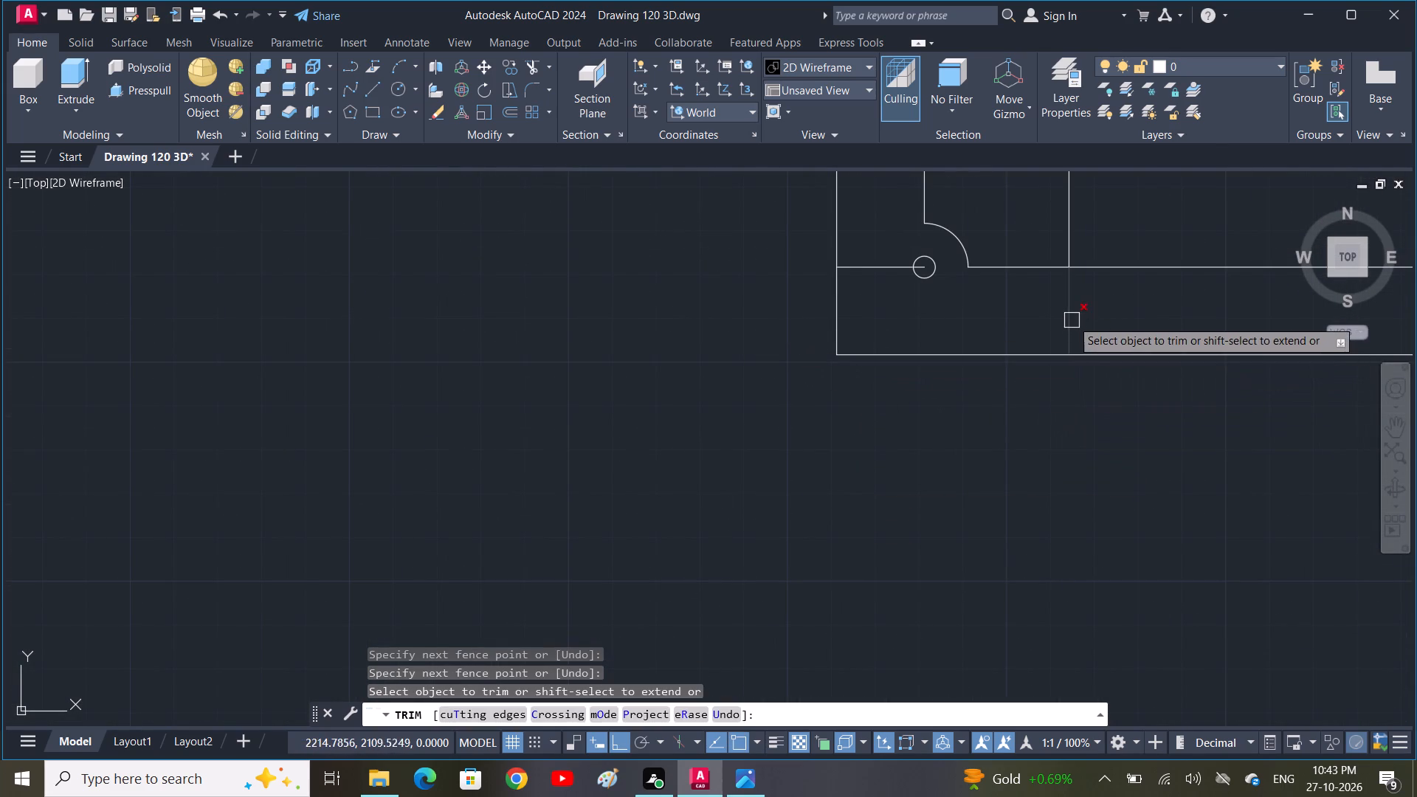
pyautogui.click(1072, 318)
pyautogui.scroll(-2, 1070, 318)
pyautogui.scroll(2, 982, 310)
pyautogui.click(997, 286)
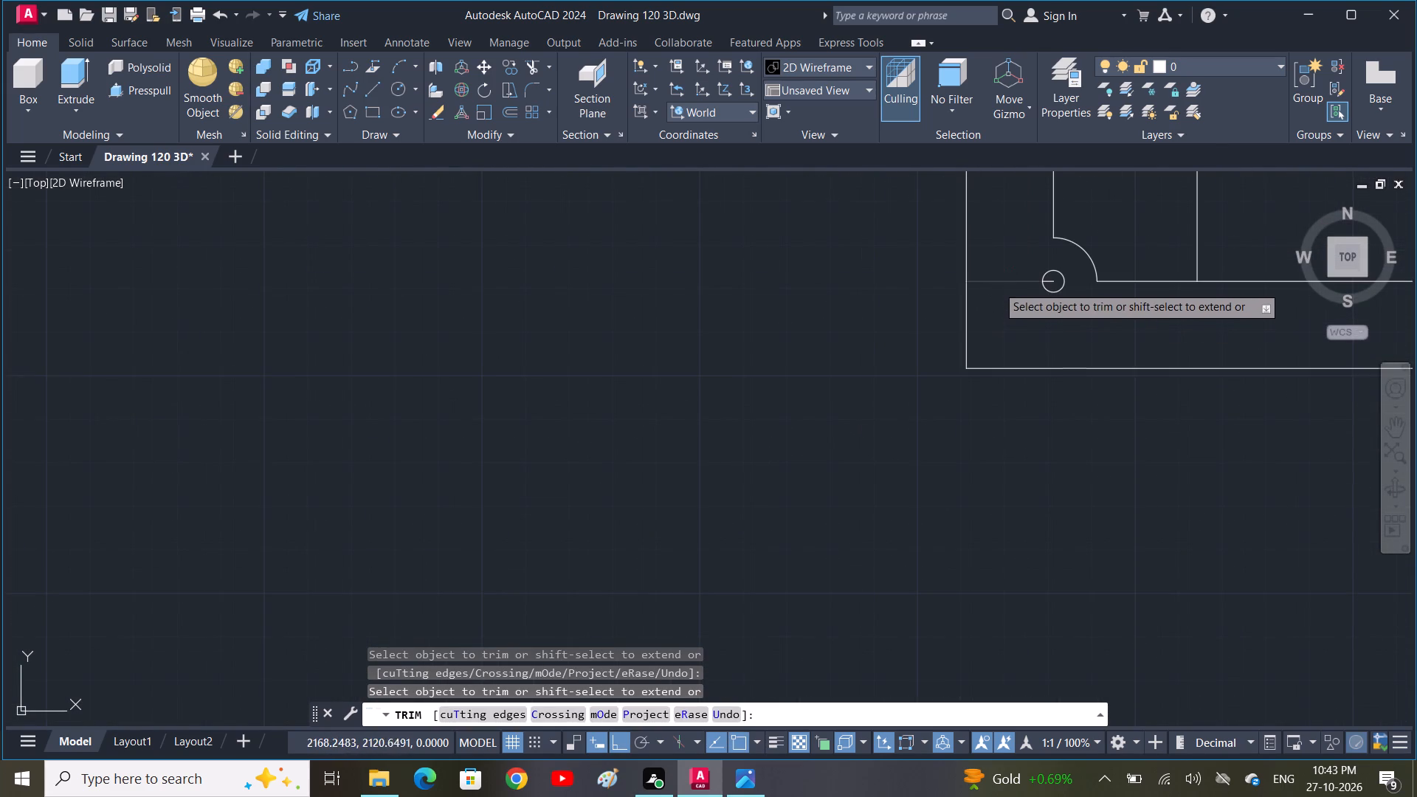
pyautogui.scroll(2, 1033, 297)
pyautogui.click(1070, 259)
pyautogui.scroll(-3, 1070, 263)
pyautogui.scroll(-3, 1069, 376)
pyautogui.scroll(-1, 1122, 411)
pyautogui.moveTo(1122, 411); pyautogui.dragTo(882, 460, button='middle')
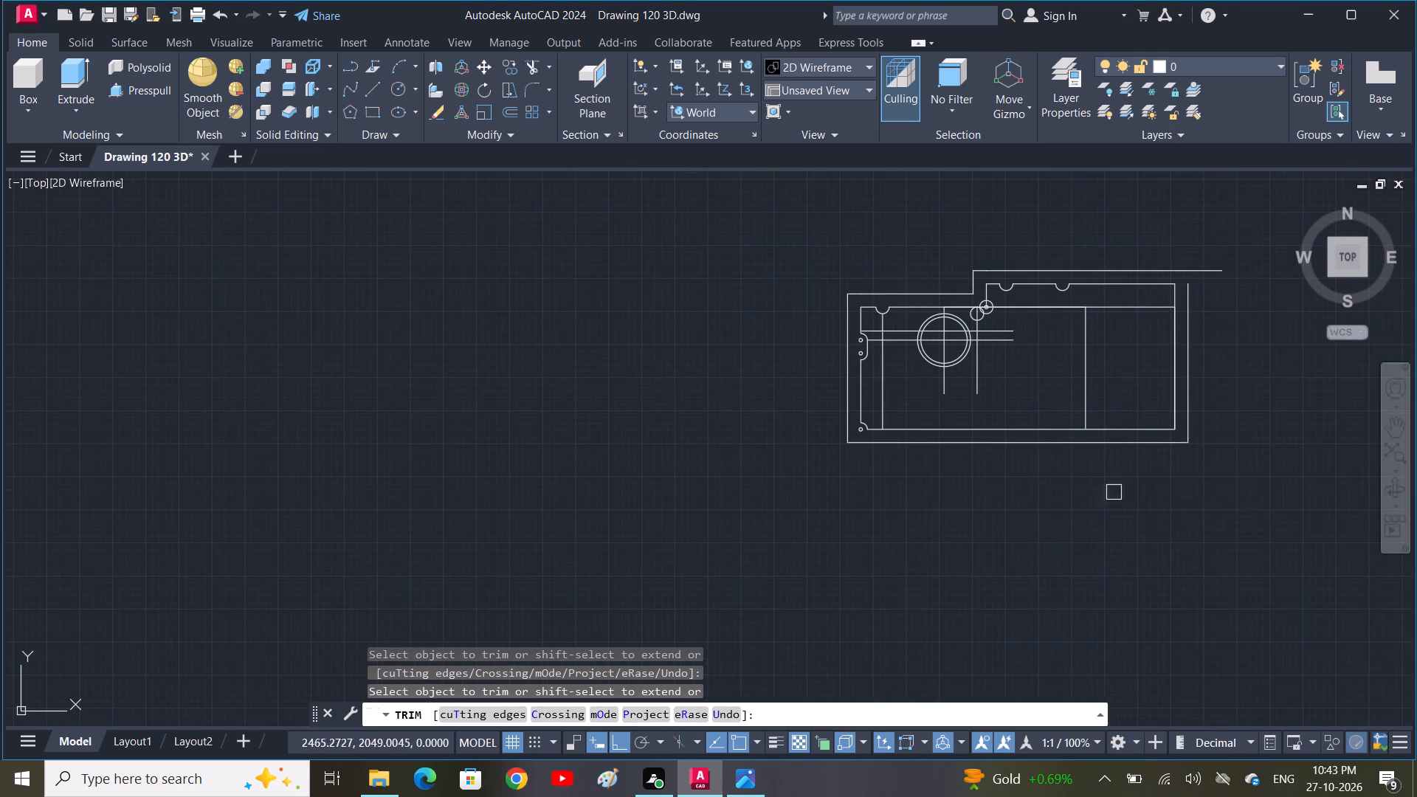
pyautogui.press('Escape')
pyautogui.press('Escape')
# Draw a short vertical line from the outer right border line's top end up across the upper border line.
pyautogui.press('l')
pyautogui.press('space')
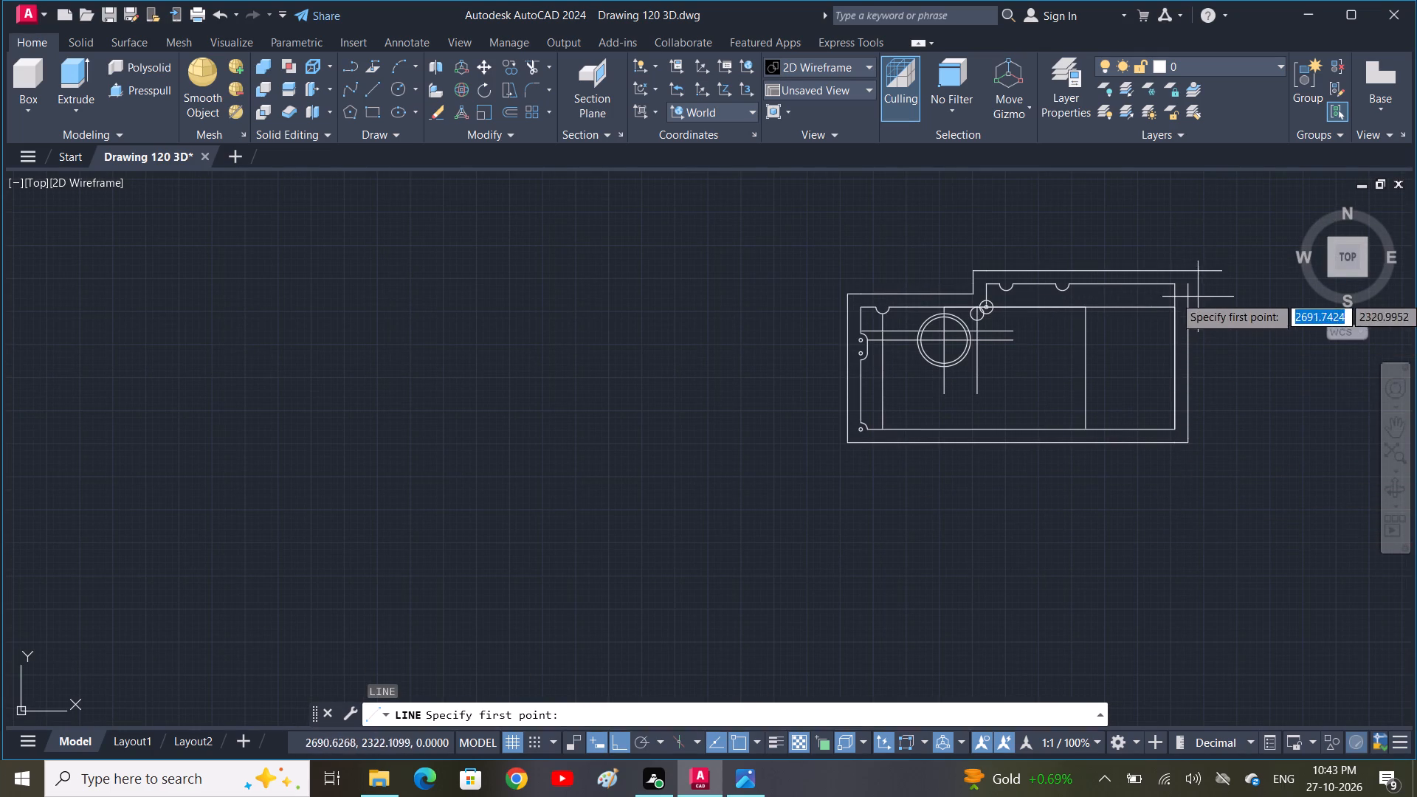
pyautogui.click(1189, 288)
pyautogui.click(1186, 249)
pyautogui.press('space')
# Trim both overshooting line ends at the outer border's upper-right corner.
pyautogui.write('TR')
pyautogui.press('space')
pyautogui.scroll(2, 1187, 278)
pyautogui.moveTo(1162, 225); pyautogui.dragTo(1229, 286)
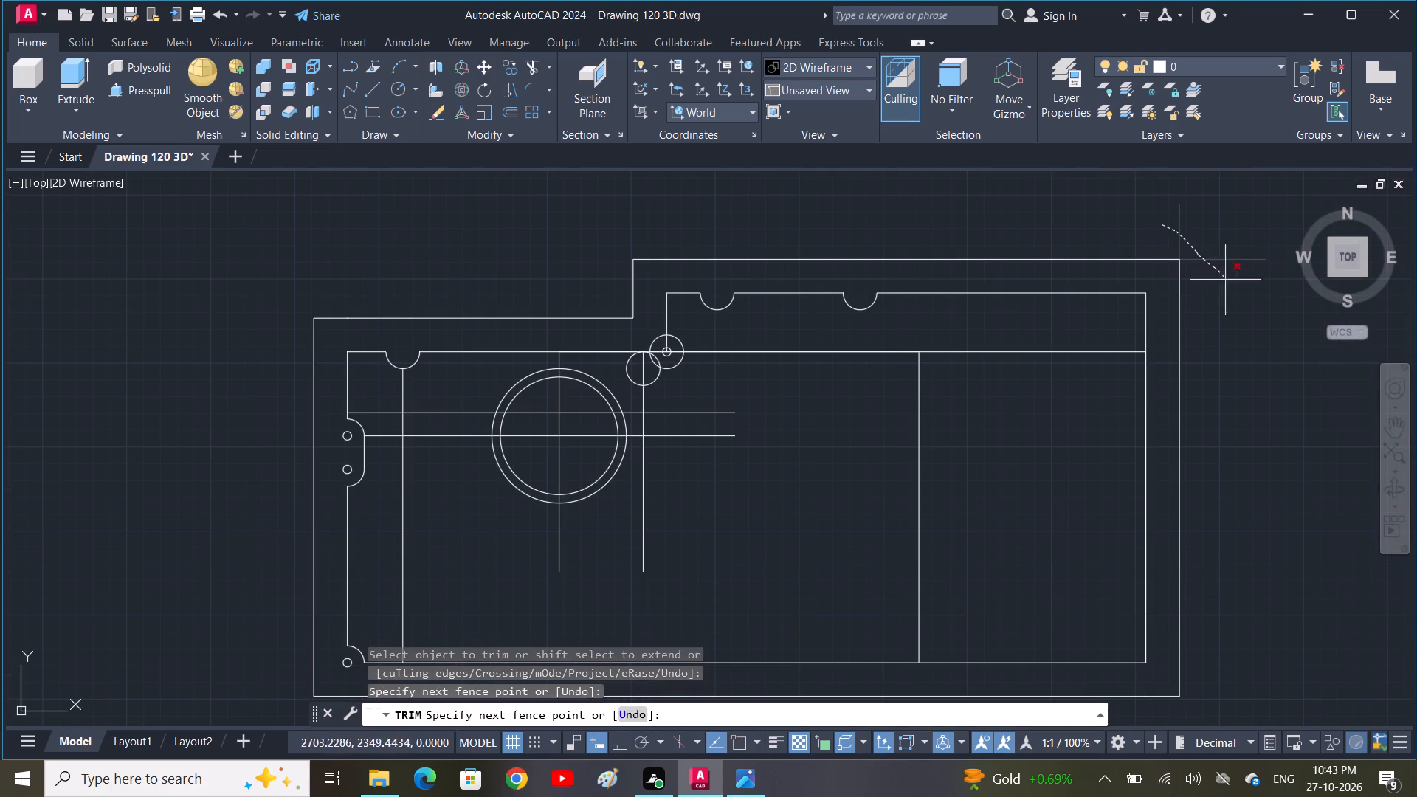
pyautogui.moveTo(1229, 286); pyautogui.dragTo(1241, 301)
pyautogui.press('Escape')
pyautogui.scroll(-1, 1233, 337)
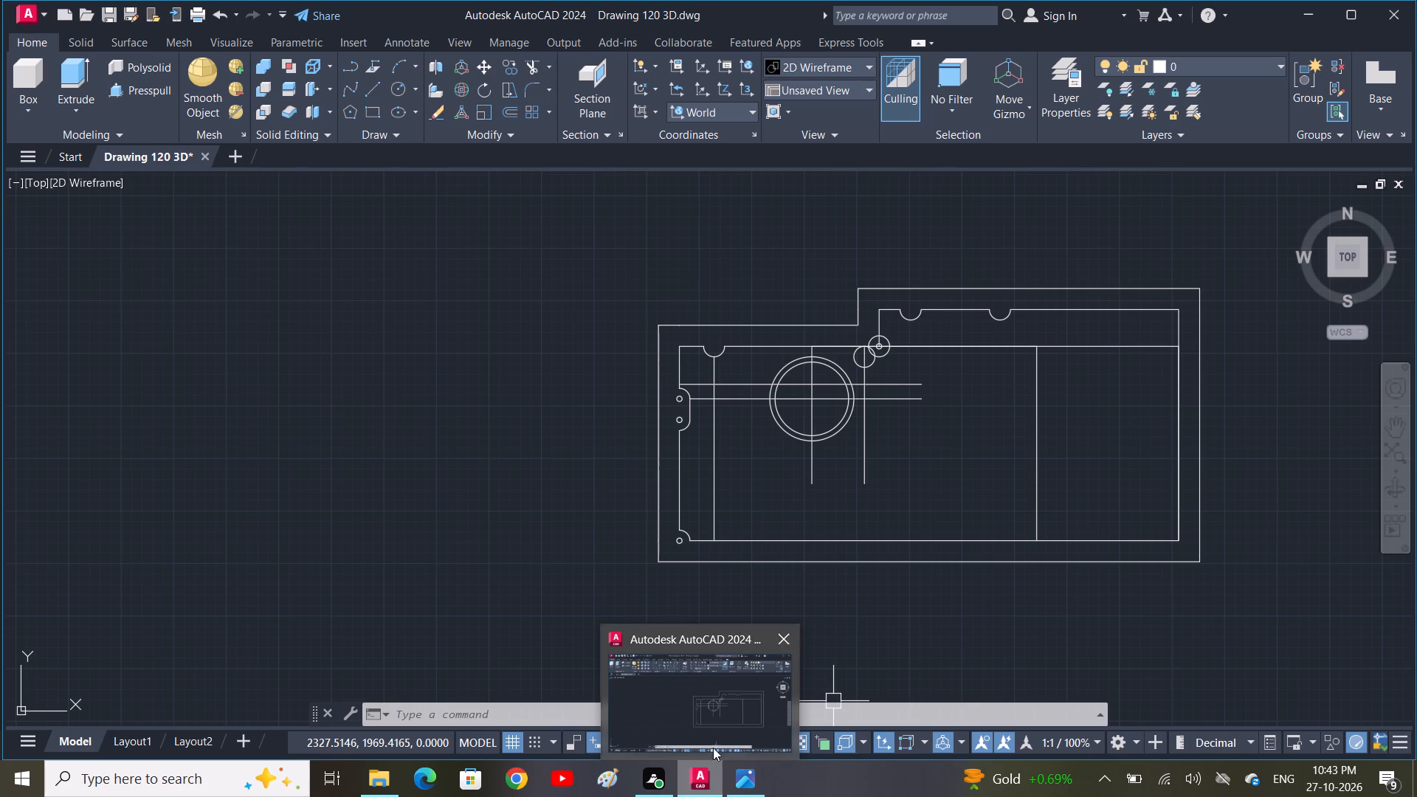
# Switch to the 3 D DIA 22 reference image in the photo viewer to check the cover's remaining dimensions.
pyautogui.click(747, 781)
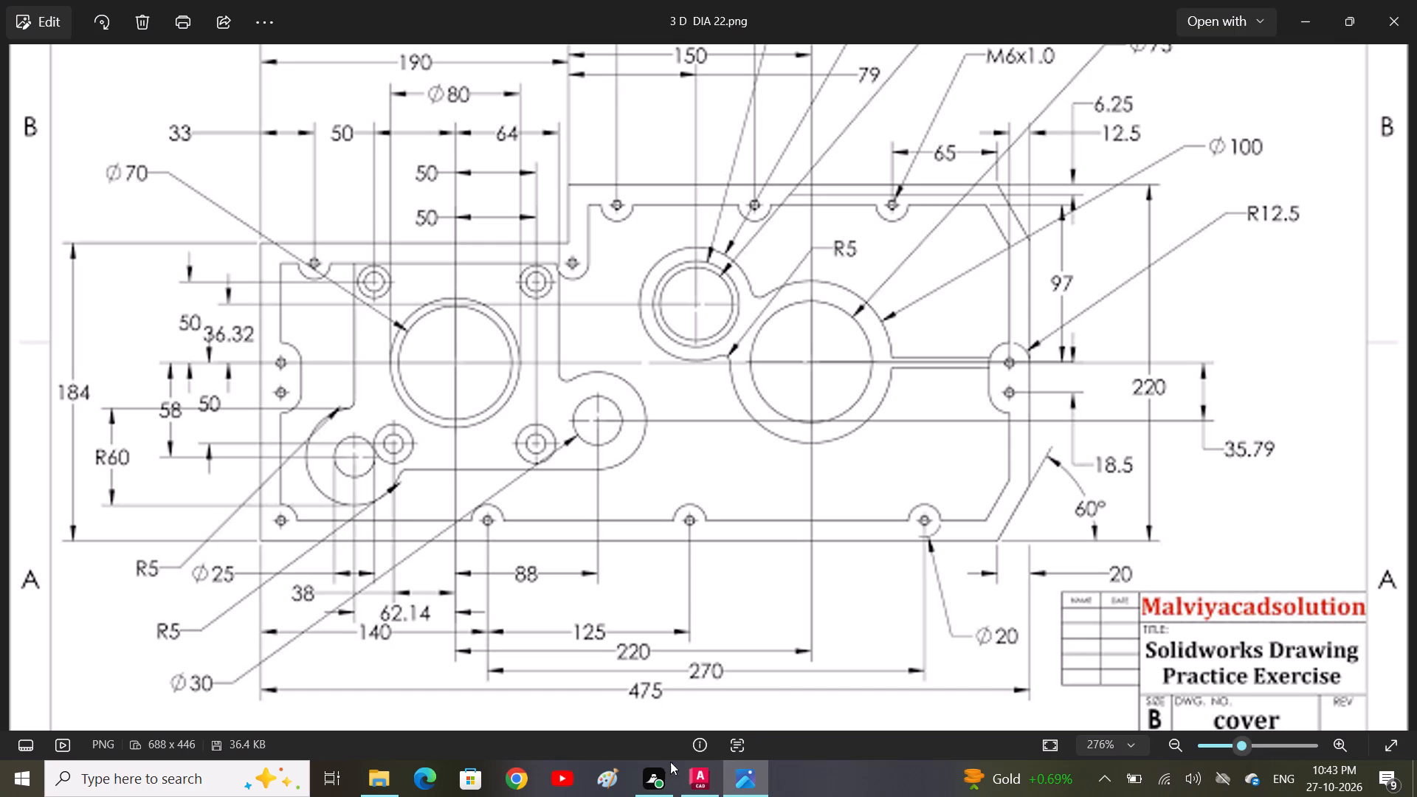
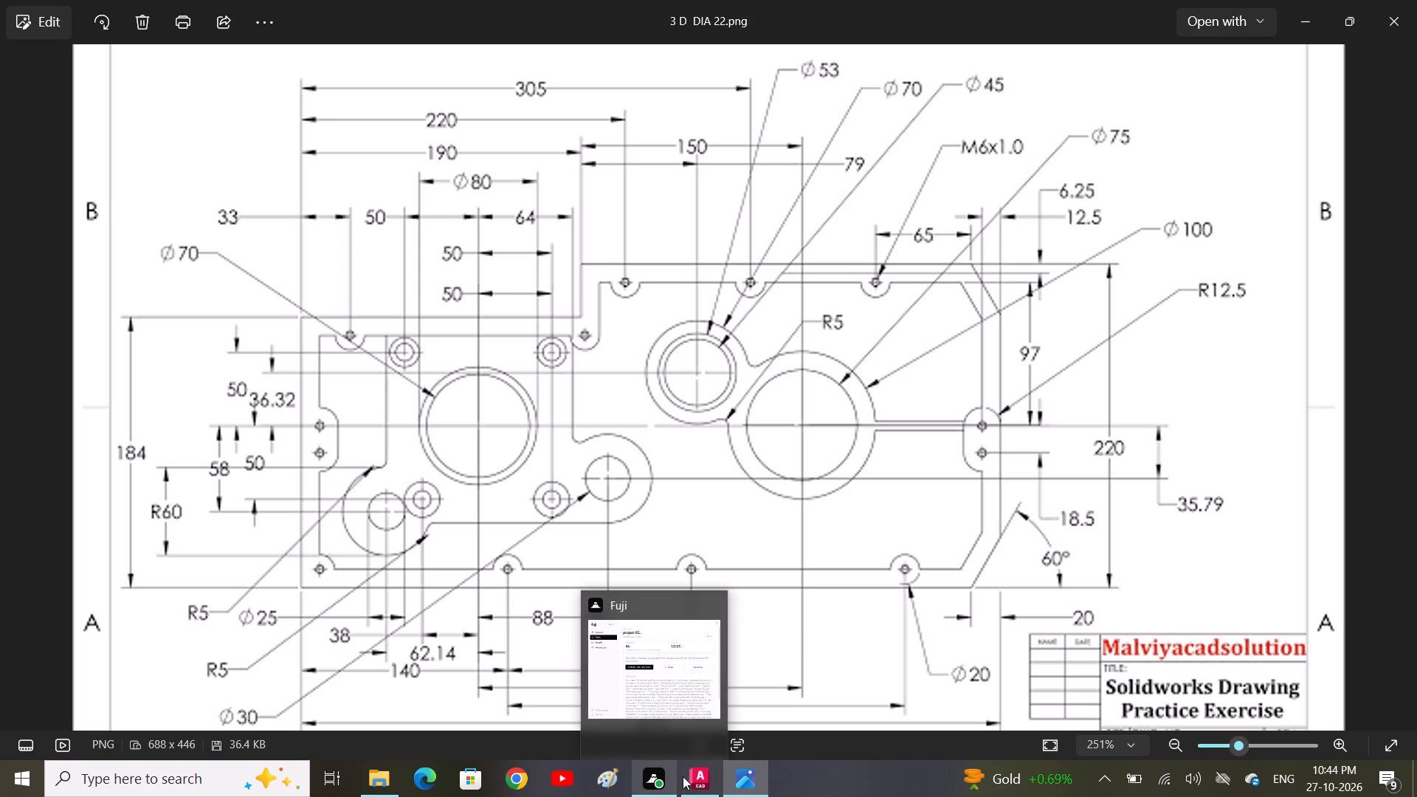
# Switch to AutoCAD and erase the two large concentric circles, the two vertical lines beside them and the horizontal line through their centre.
pyautogui.click(702, 776)
pyautogui.scroll(1, 683, 492)
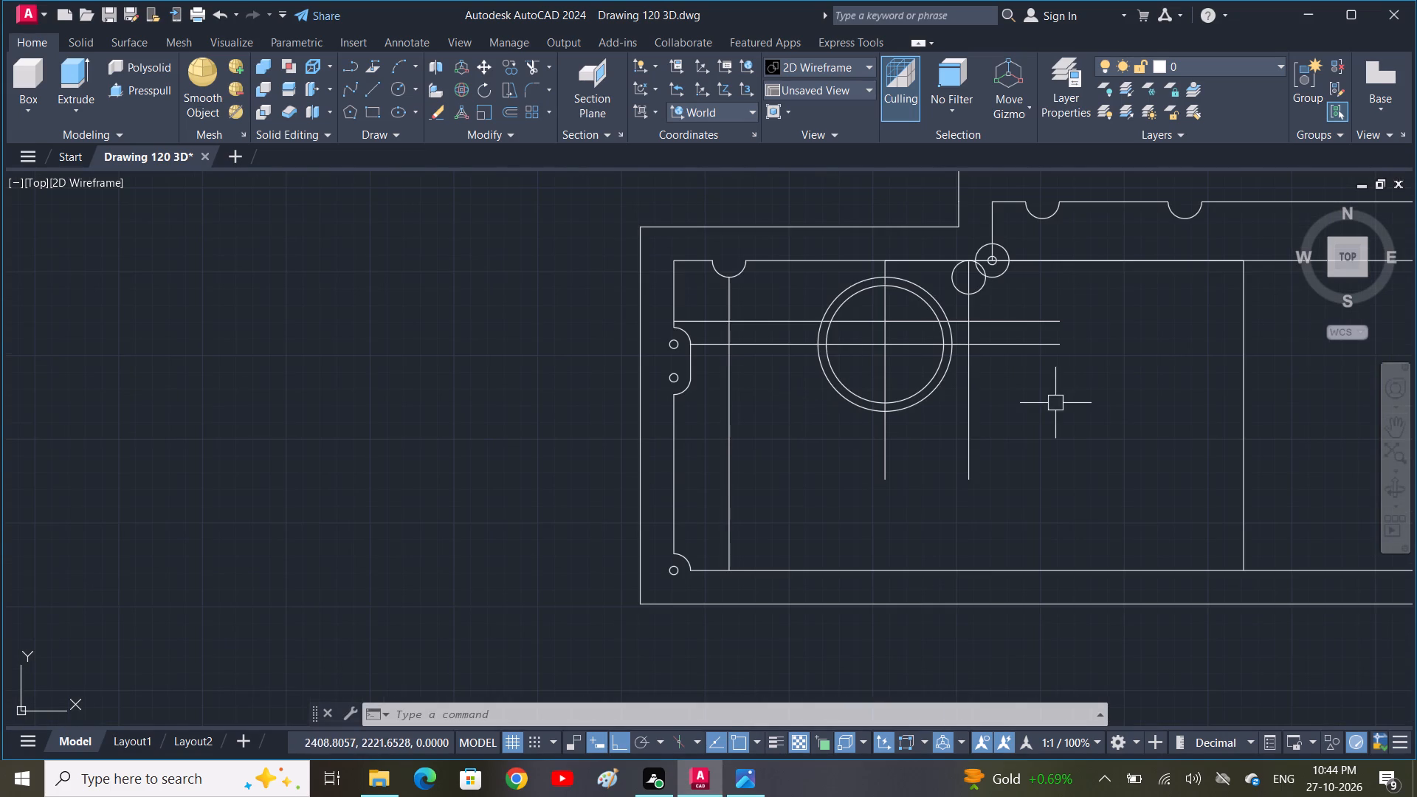
pyautogui.click(1055, 403)
pyautogui.click(833, 331)
pyautogui.press('Delete')
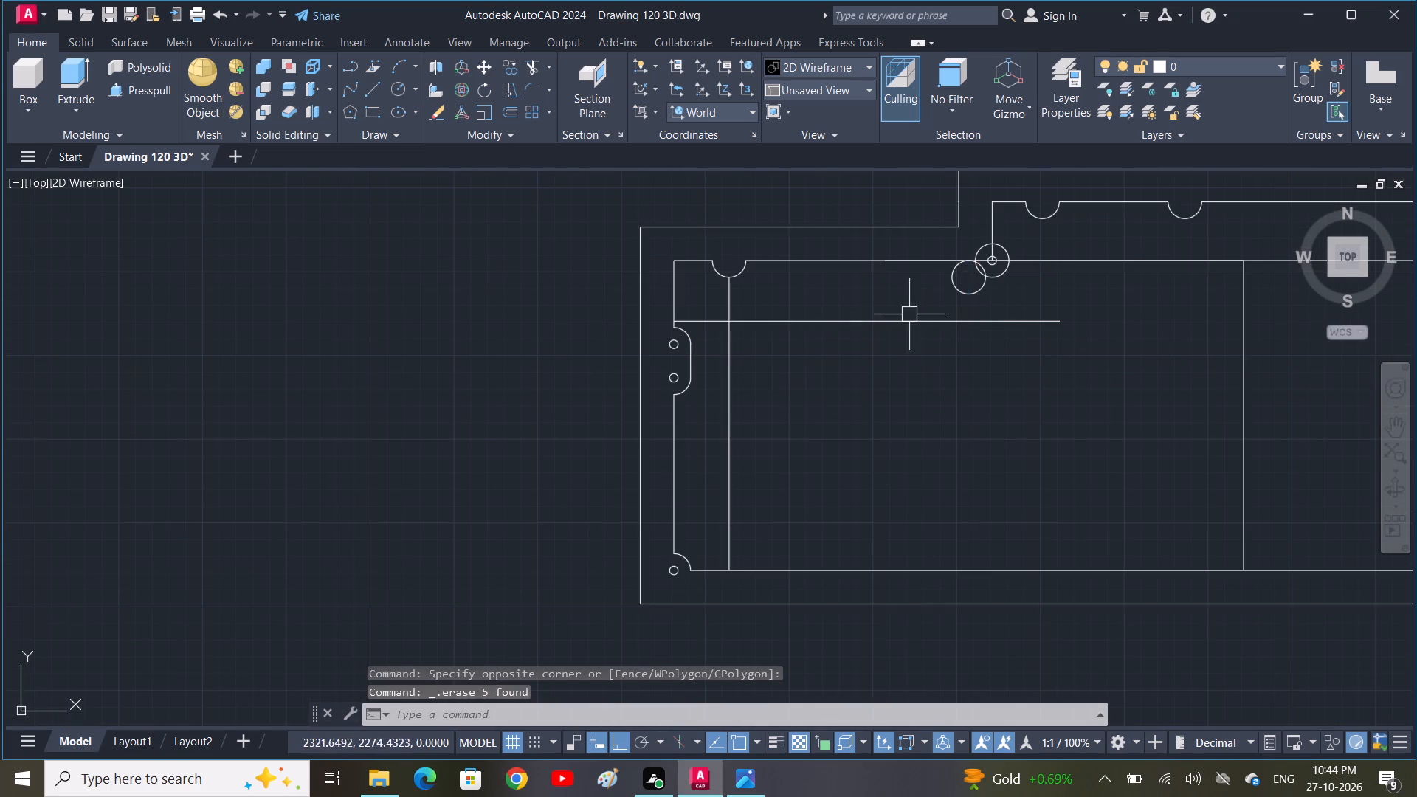
# Erase the two medium circles at the inner border's step corner, keeping the small hole, and the remaining long horizontal construction line.
pyautogui.click(972, 286)
pyautogui.press('Delete')
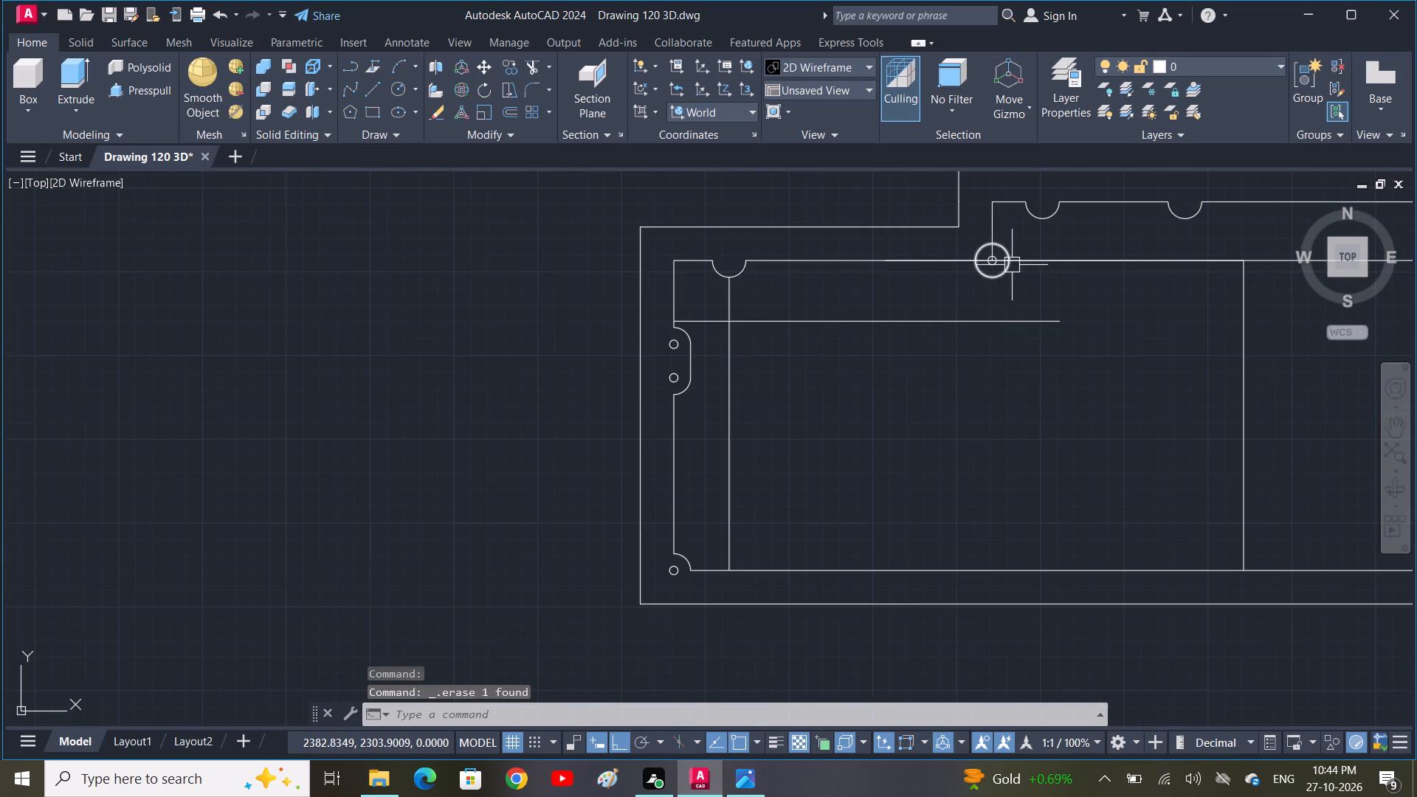
pyautogui.click(1001, 276)
pyautogui.press('Delete')
pyautogui.click(988, 313)
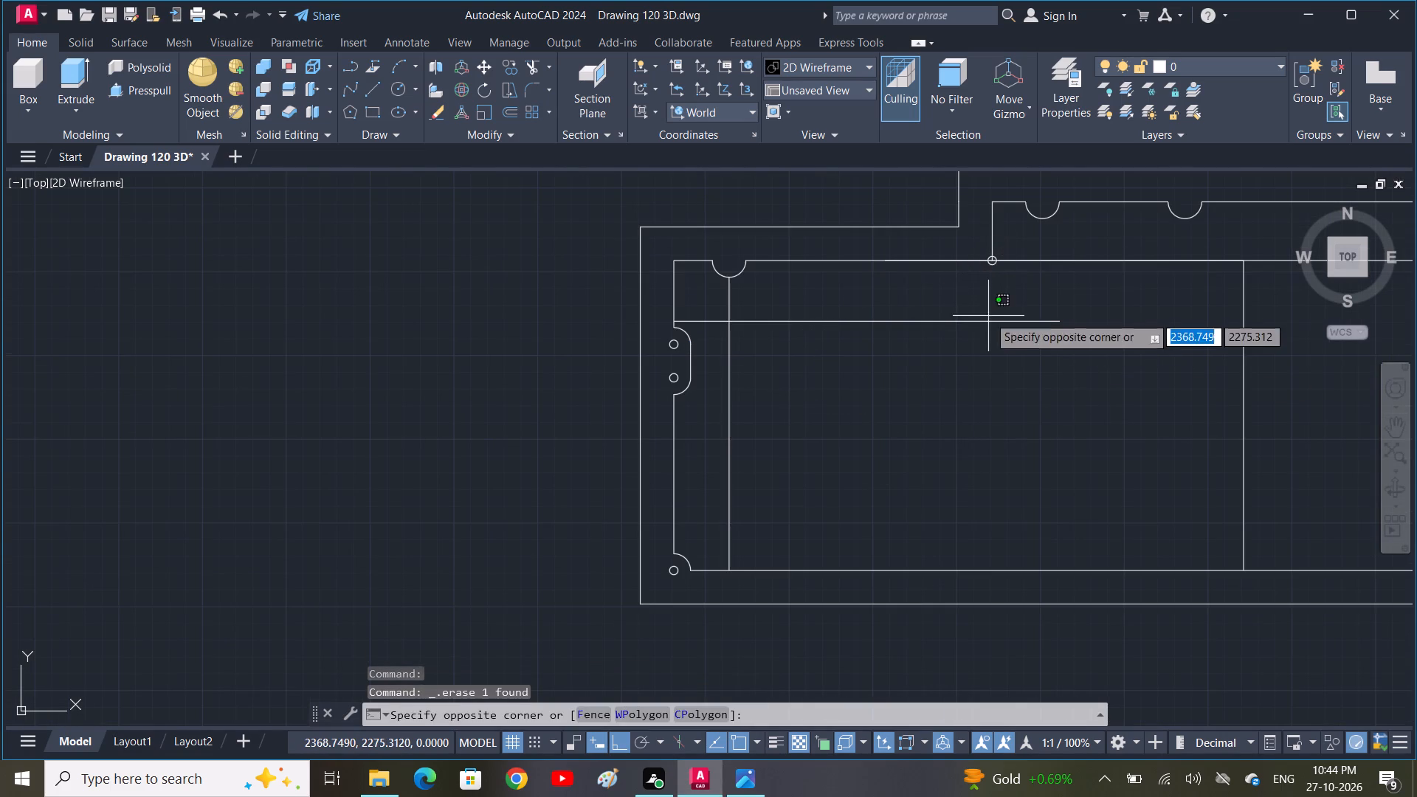
pyautogui.click(988, 327)
pyautogui.press('Delete')
# Erase the rounded notch and its two small holes on the inner border's left side.
pyautogui.scroll(2, 994, 302)
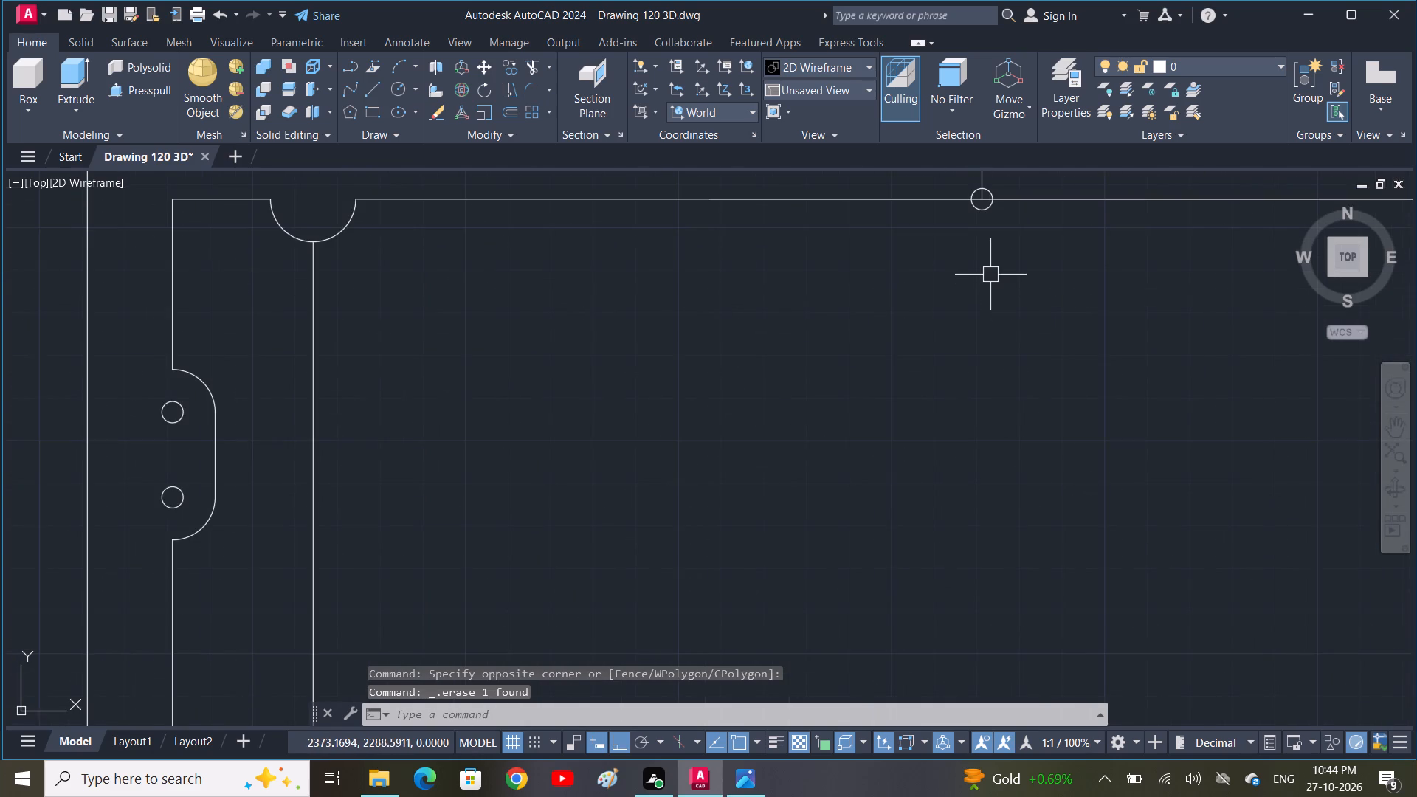
pyautogui.moveTo(990, 275); pyautogui.dragTo(975, 429, button='middle')
pyautogui.scroll(-2, 973, 422)
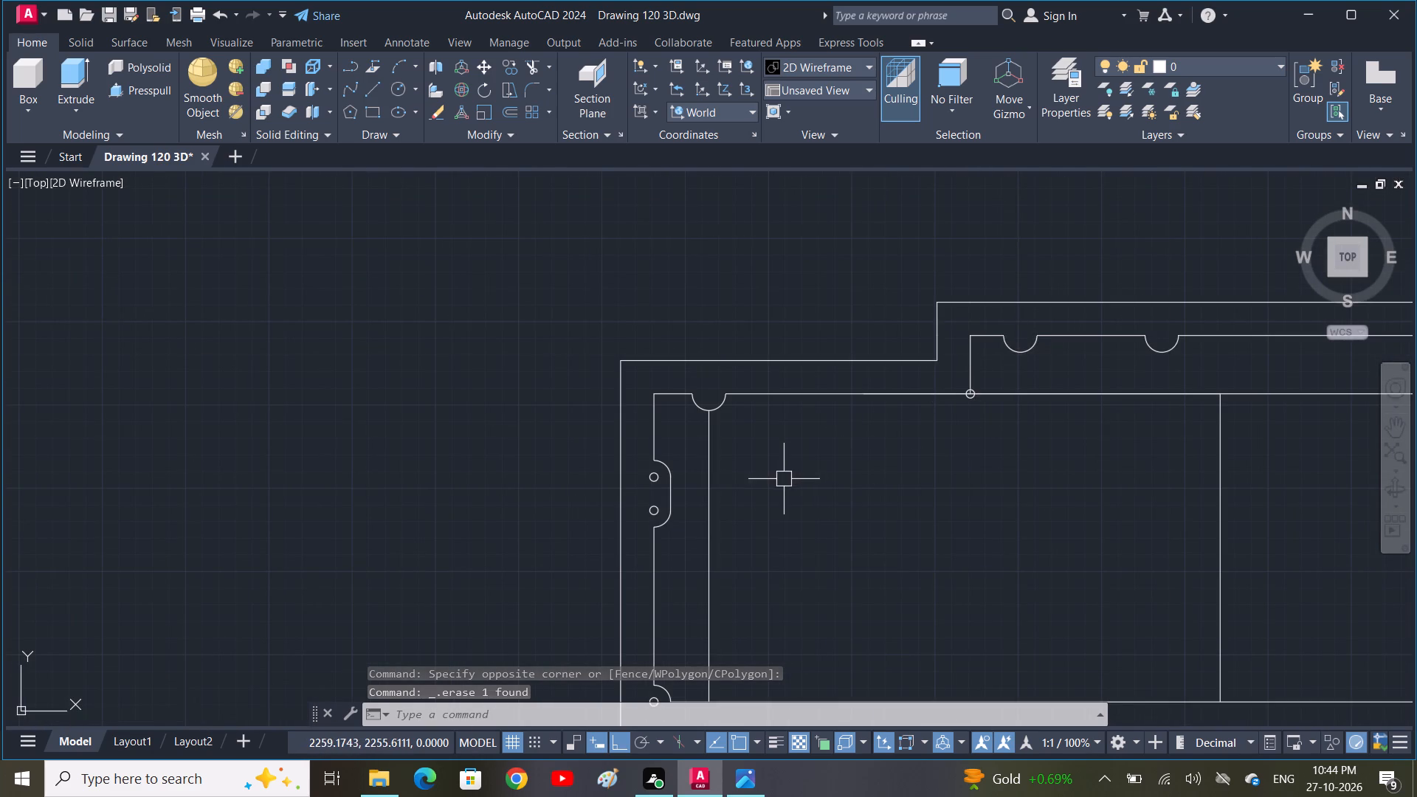
pyautogui.moveTo(784, 479); pyautogui.dragTo(849, 445, button='middle')
pyautogui.click(753, 472)
pyautogui.click(710, 450)
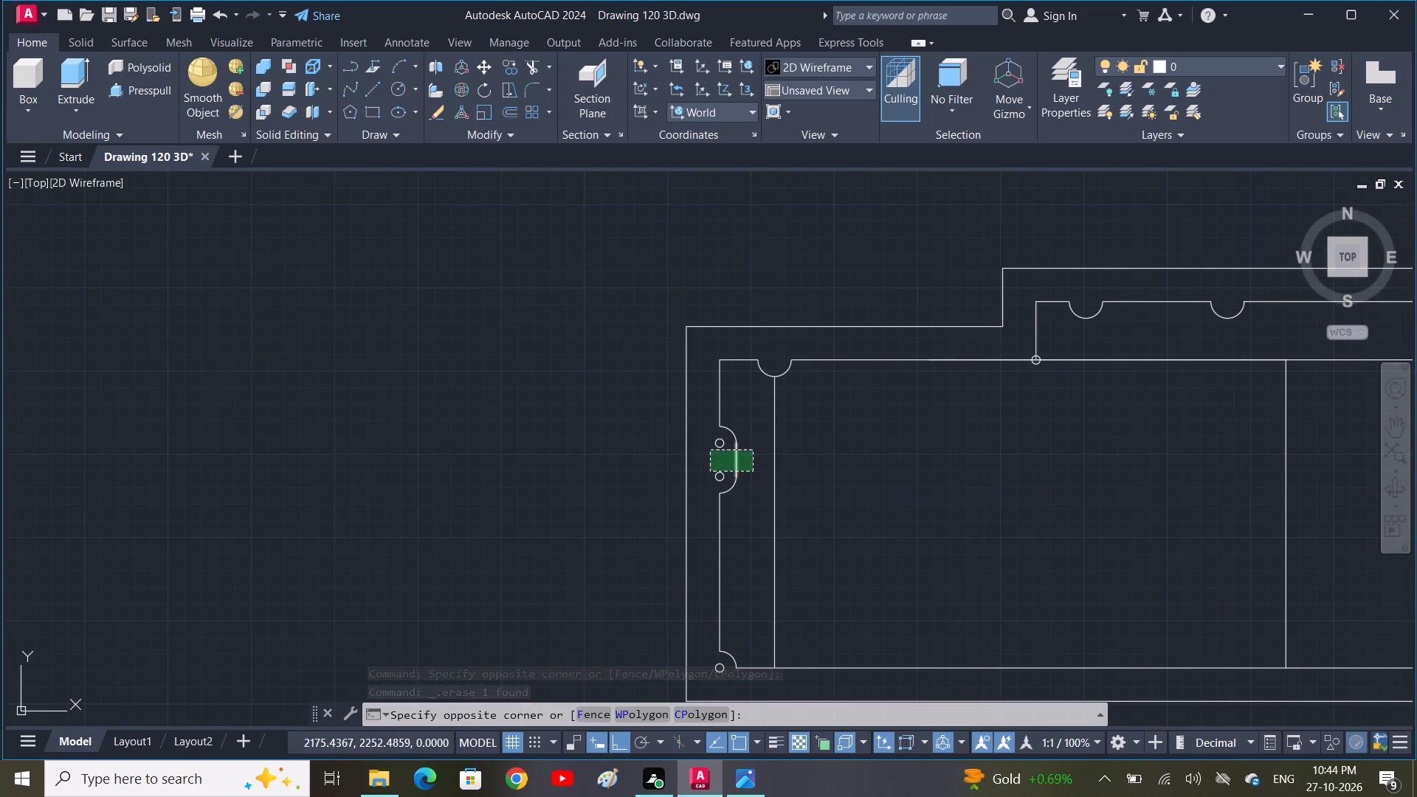
pyautogui.scroll(1, 752, 509)
pyautogui.click(765, 525)
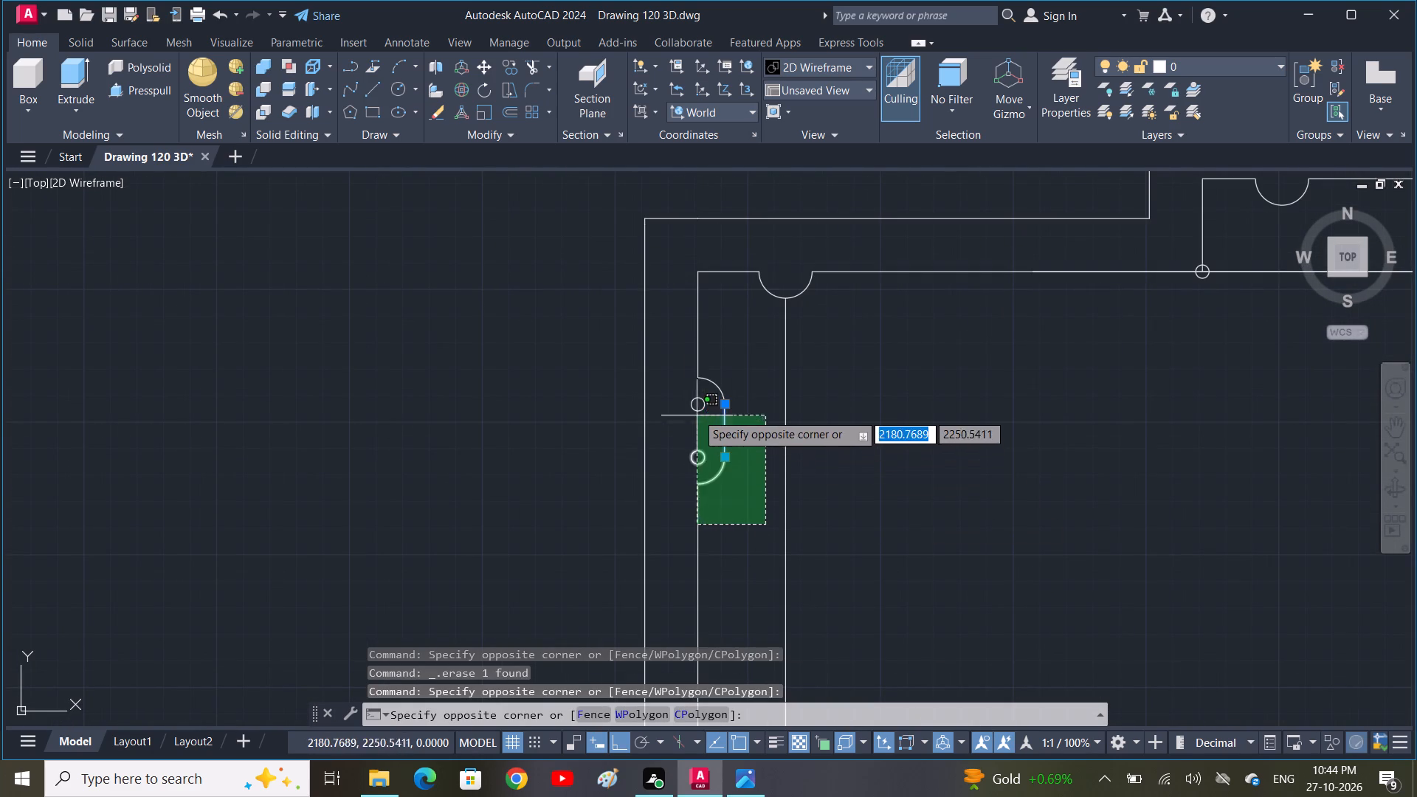
pyautogui.click(699, 386)
pyautogui.press('Delete')
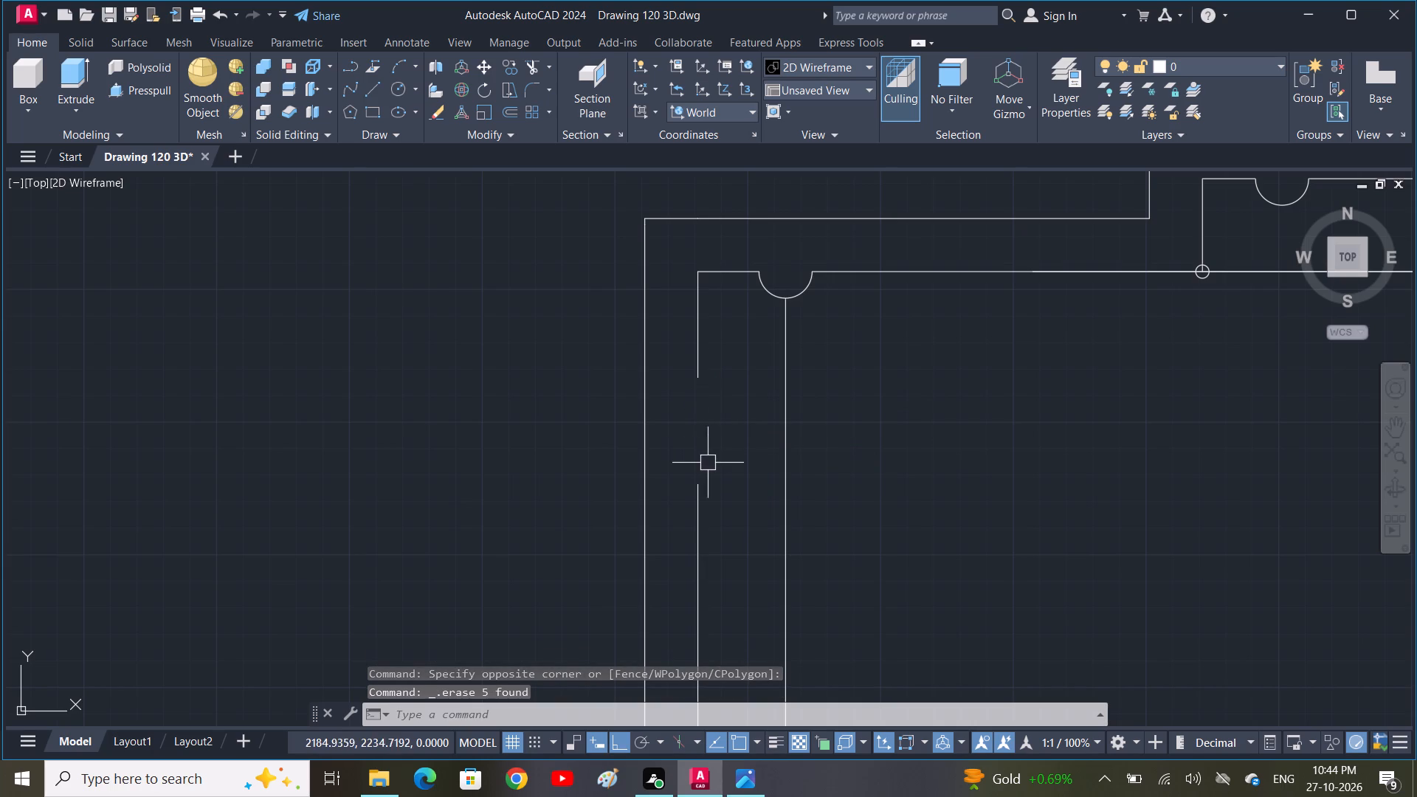
# Draw a vertical line closing the gap in the inner border's left side where the notch was.
pyautogui.write('L')
pyautogui.press('space')
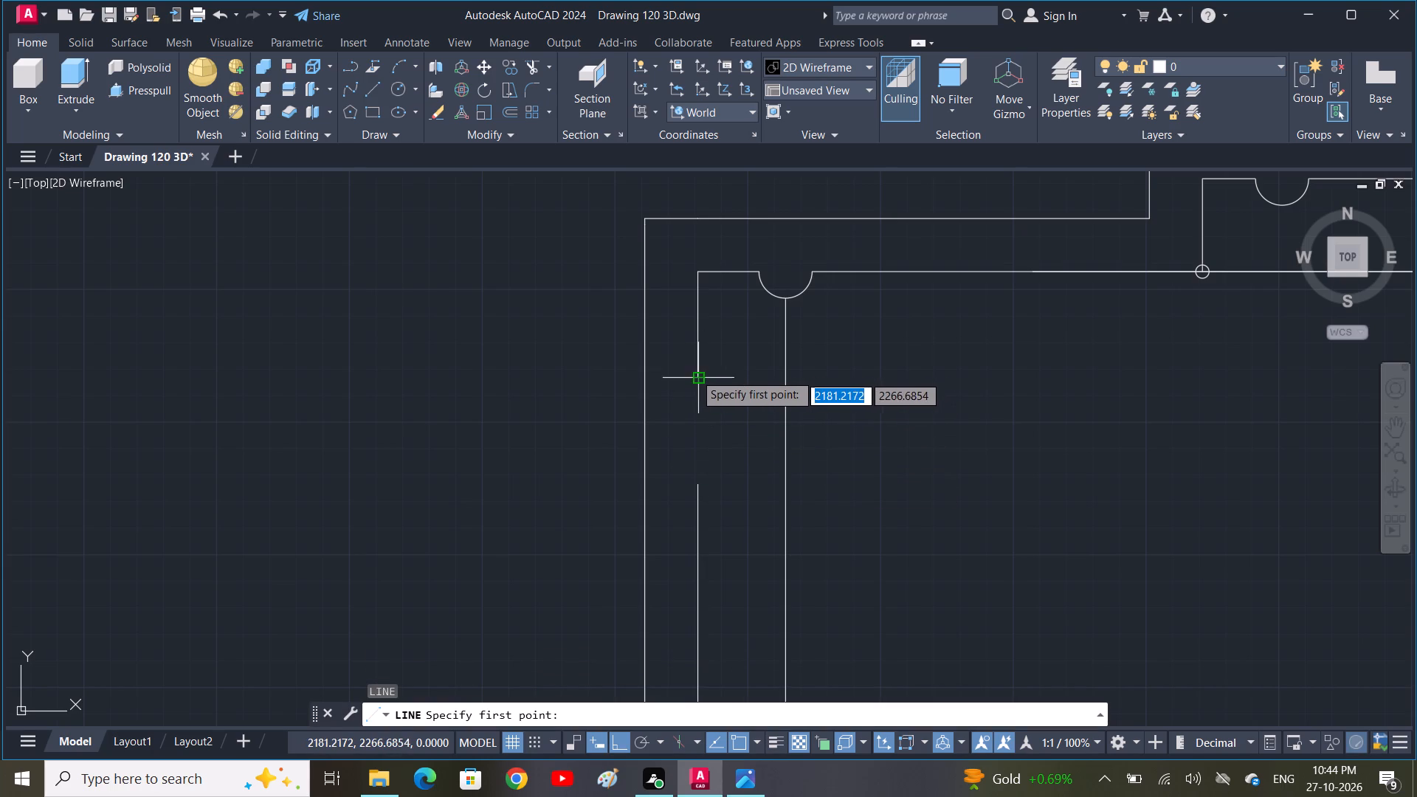
pyautogui.click(695, 371)
pyautogui.click(700, 503)
pyautogui.scroll(-1, 737, 490)
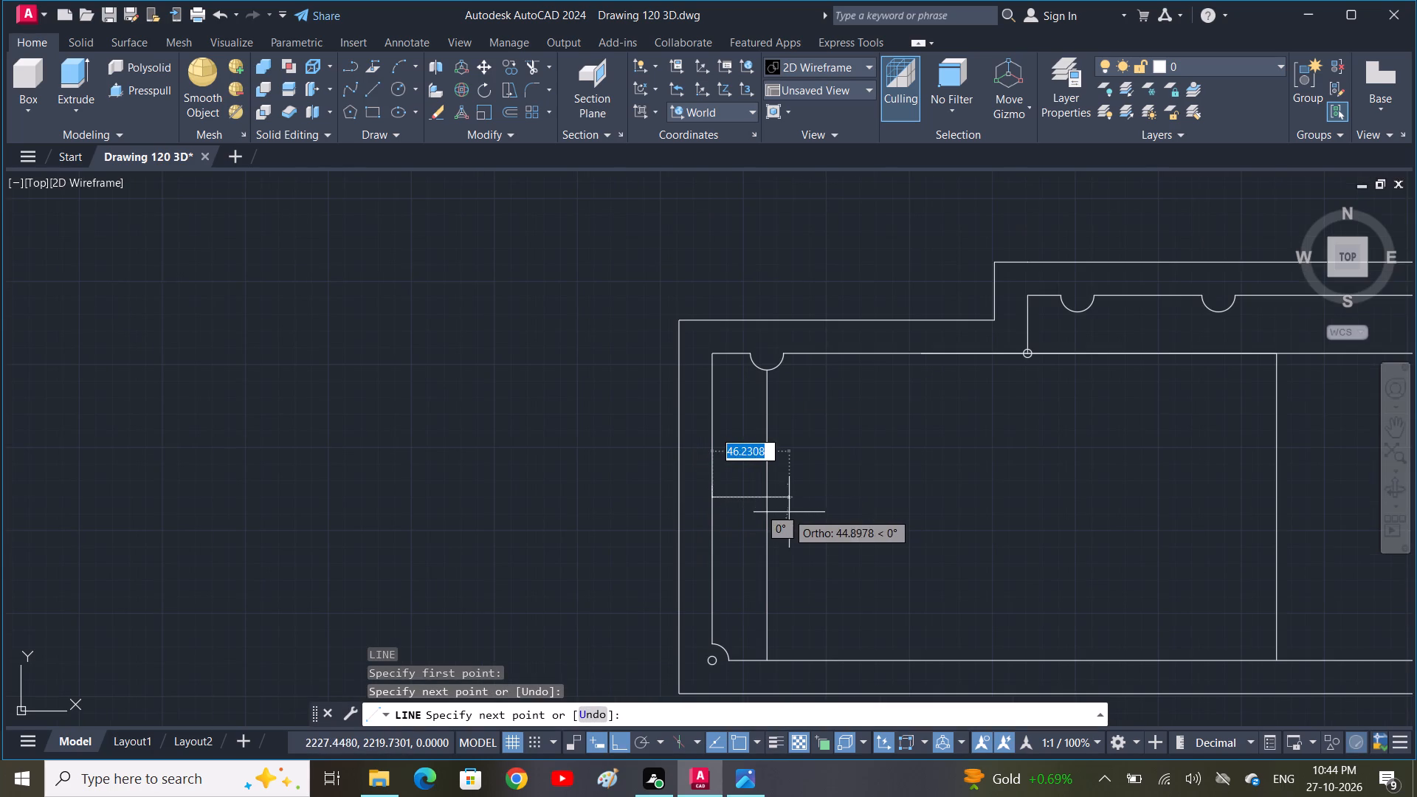
pyautogui.press('Escape')
# Select the entire cover plate drawing and join its connected segments into polylines.
pyautogui.scroll(2, 737, 691)
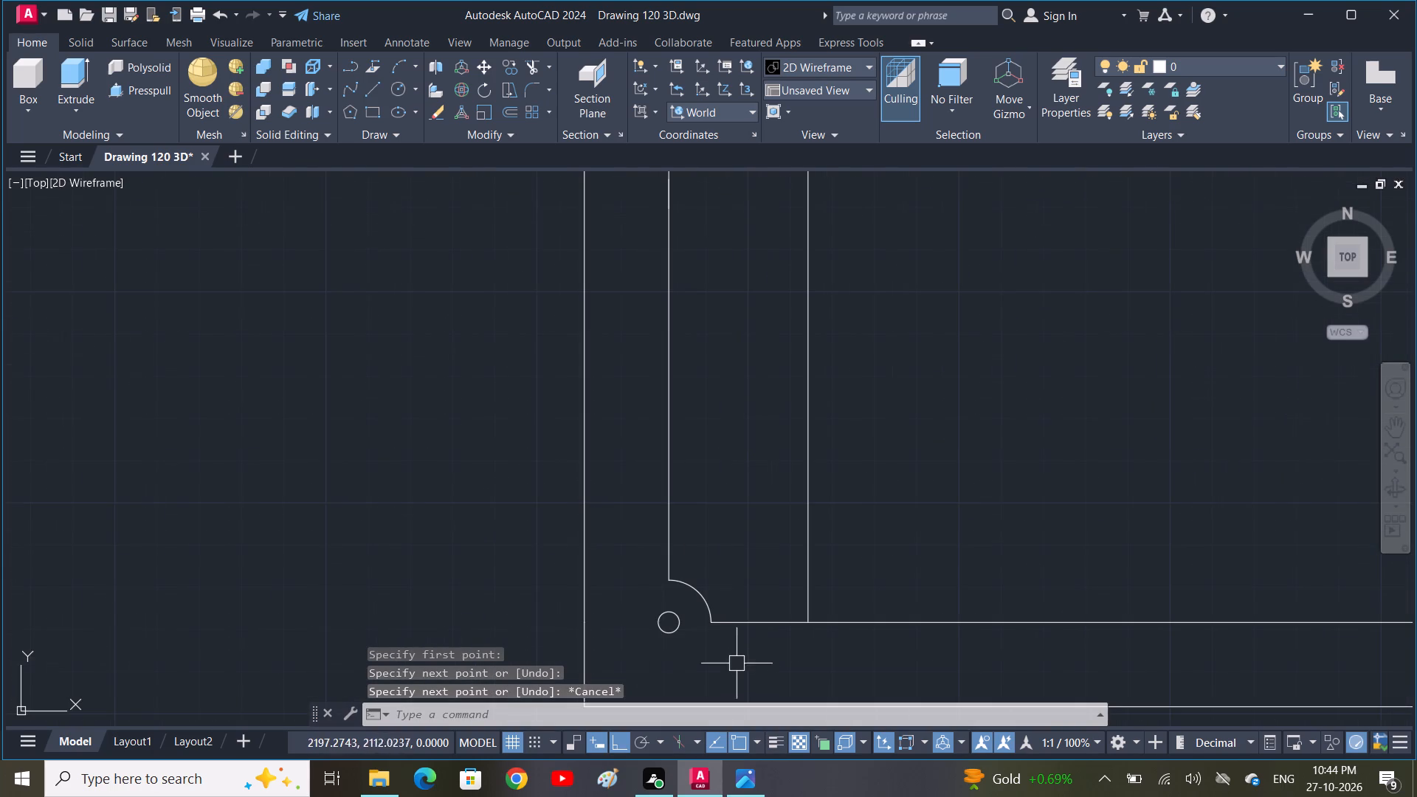
pyautogui.scroll(-1, 726, 635)
pyautogui.scroll(-2, 736, 500)
pyautogui.moveTo(745, 494); pyautogui.dragTo(745, 610, button='middle')
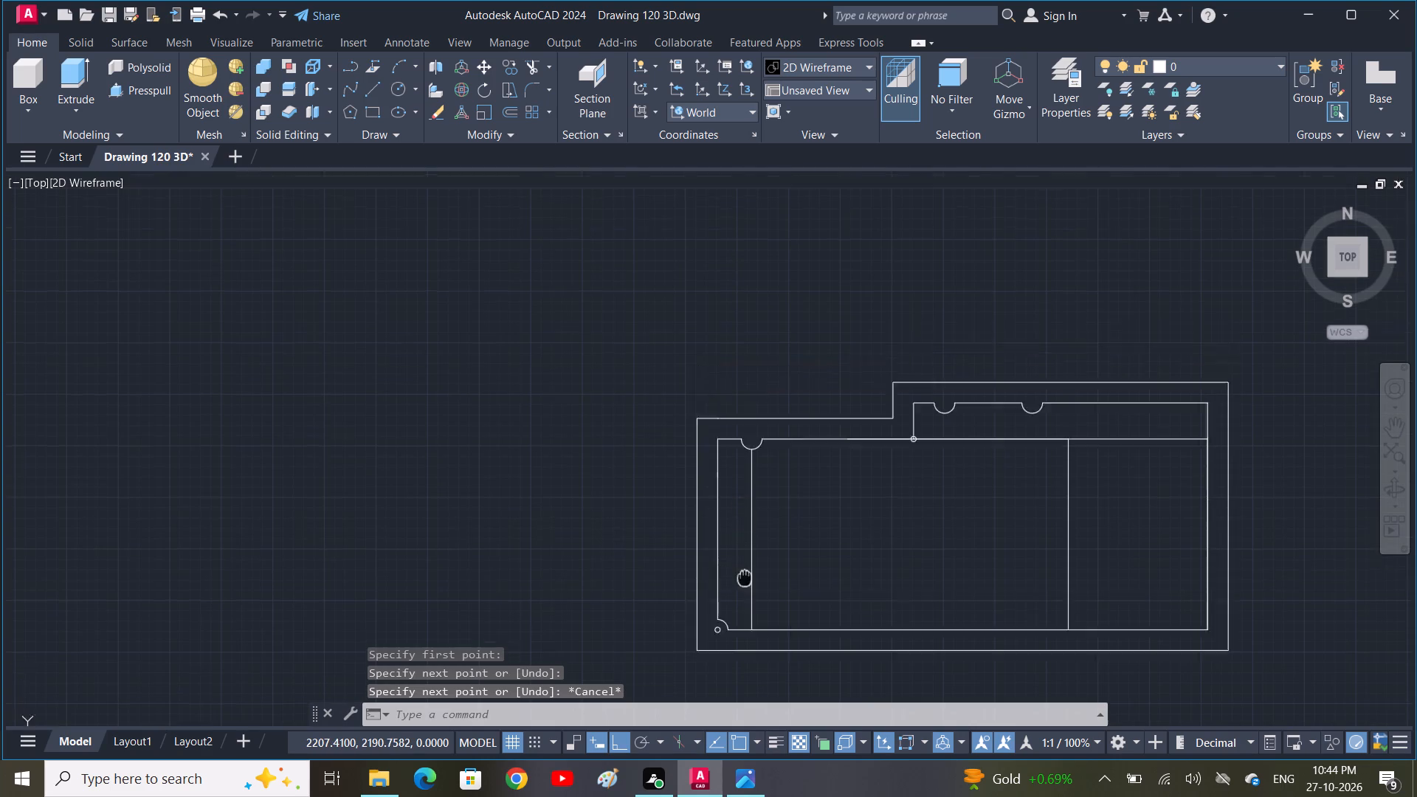
pyautogui.moveTo(745, 610); pyautogui.dragTo(745, 613, button='middle')
pyautogui.middleClick(937, 550)
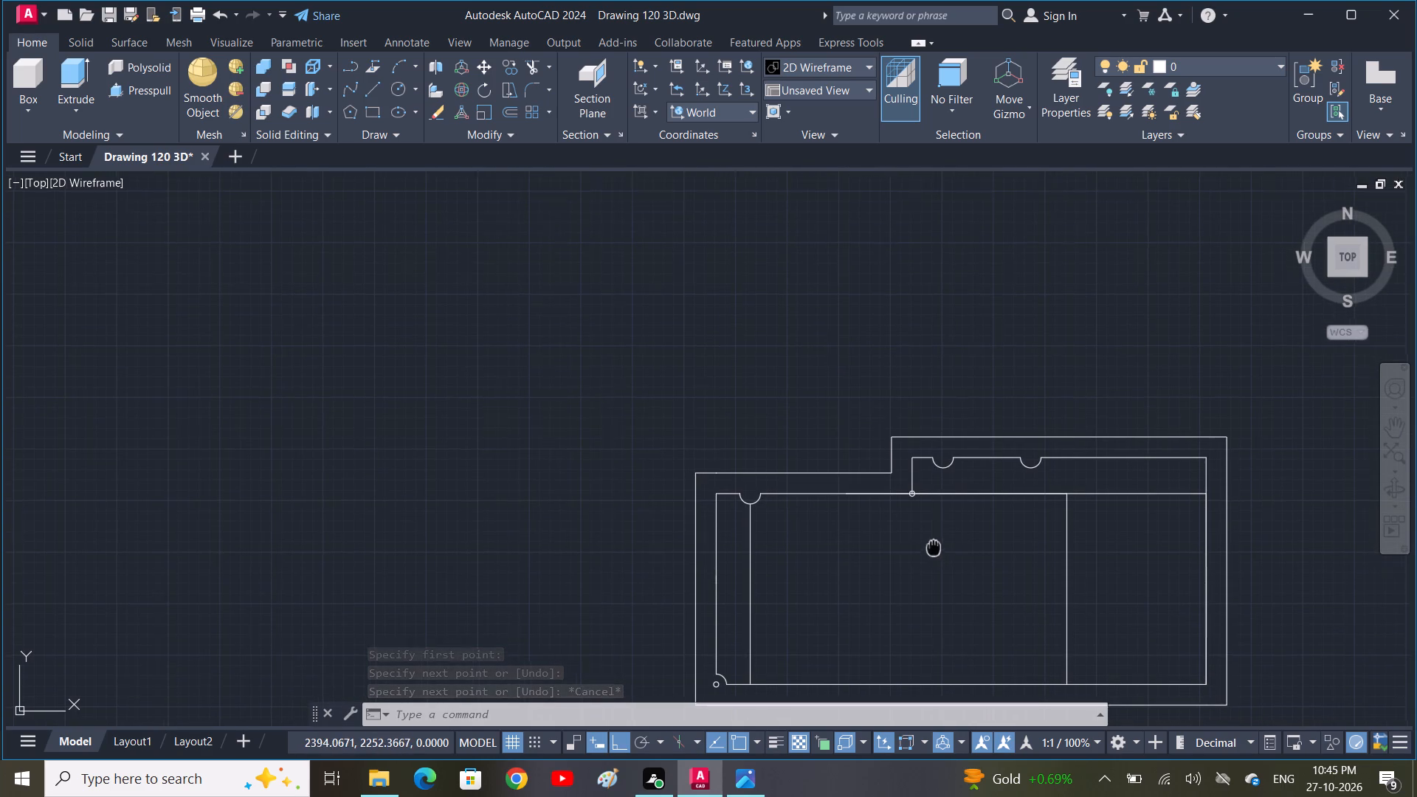
pyautogui.scroll(-1, 973, 537)
pyautogui.moveTo(1001, 563); pyautogui.dragTo(948, 504, button='middle')
pyautogui.press('Escape')
pyautogui.press('Escape')
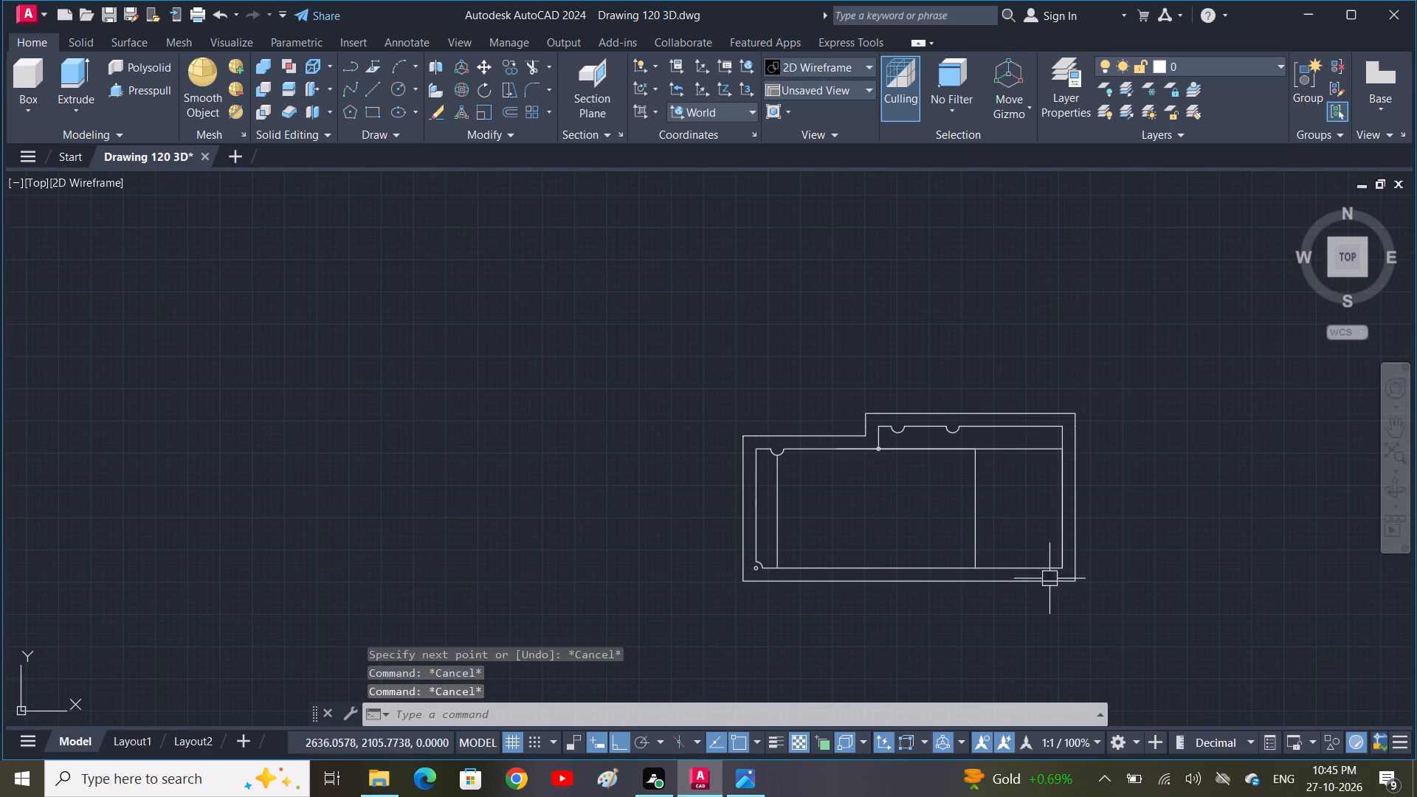
pyautogui.click(1140, 622)
pyautogui.click(638, 379)
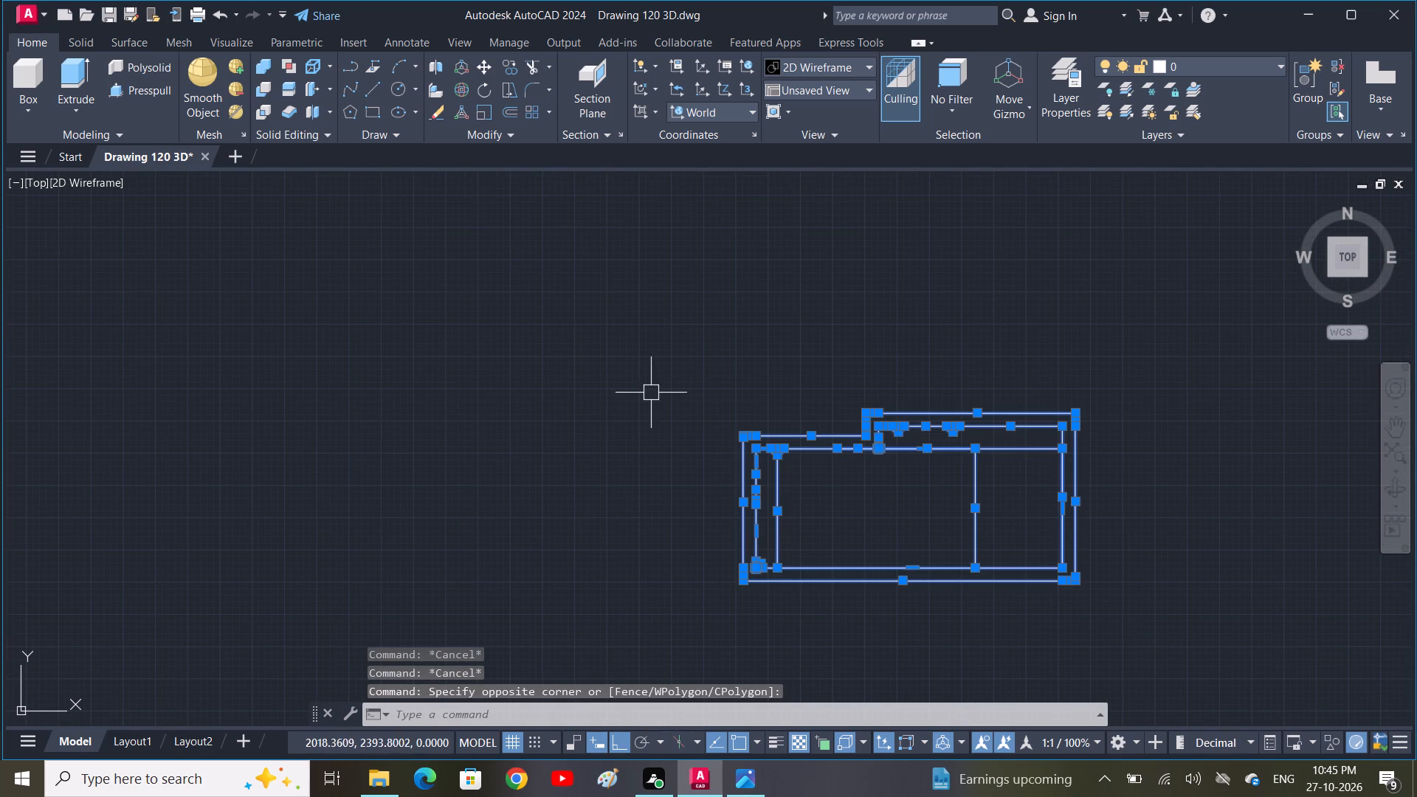
pyautogui.press('j')
pyautogui.press('space')
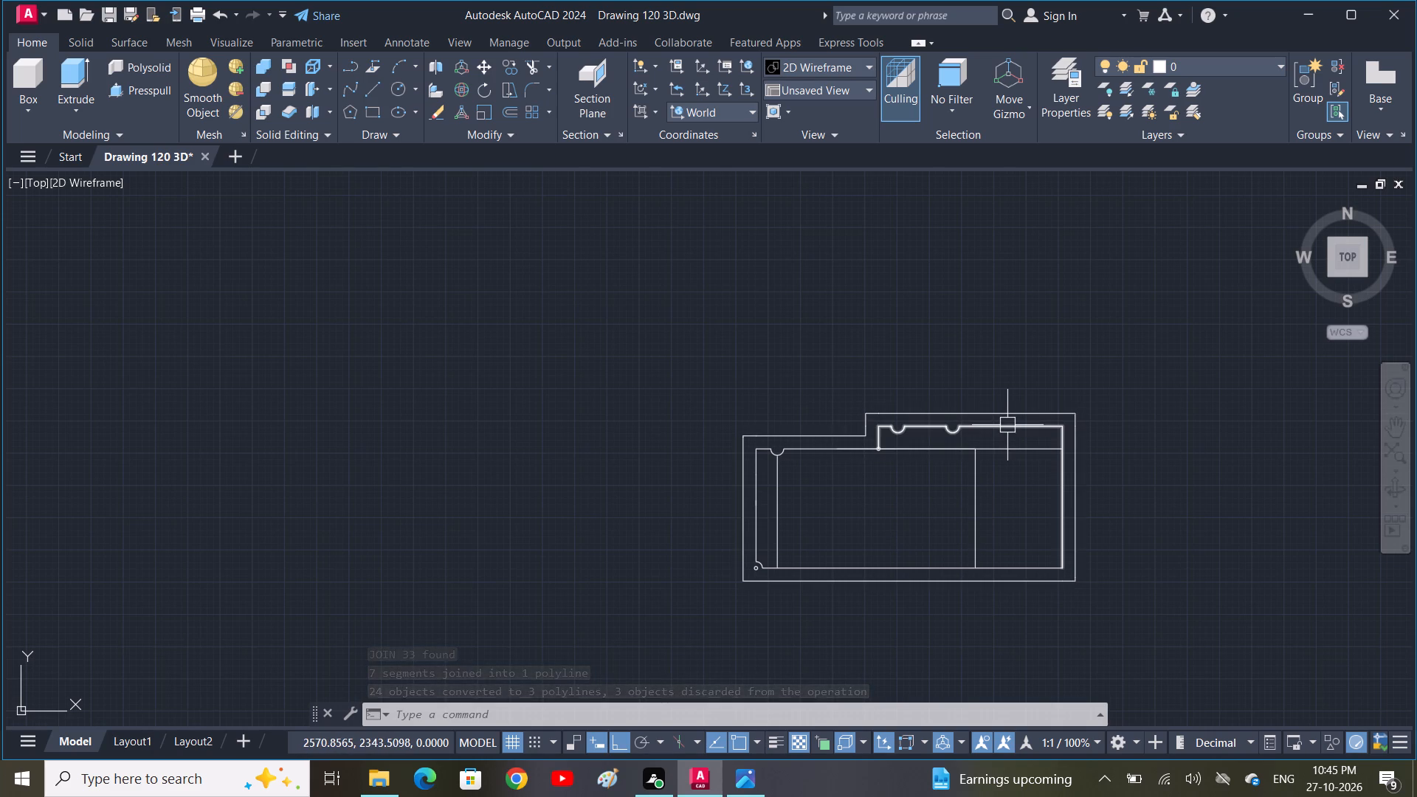
pyautogui.click(934, 449)
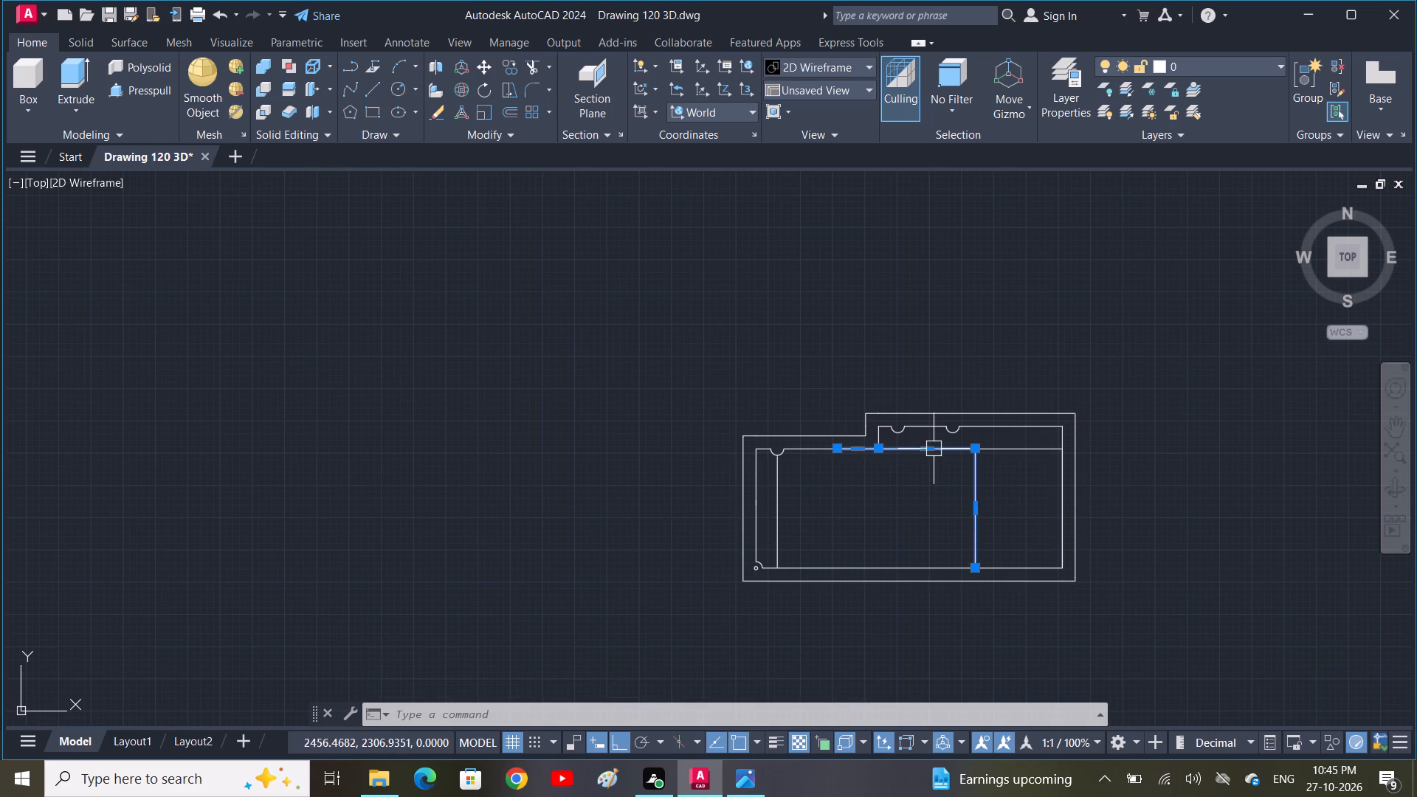
pyautogui.press('Escape')
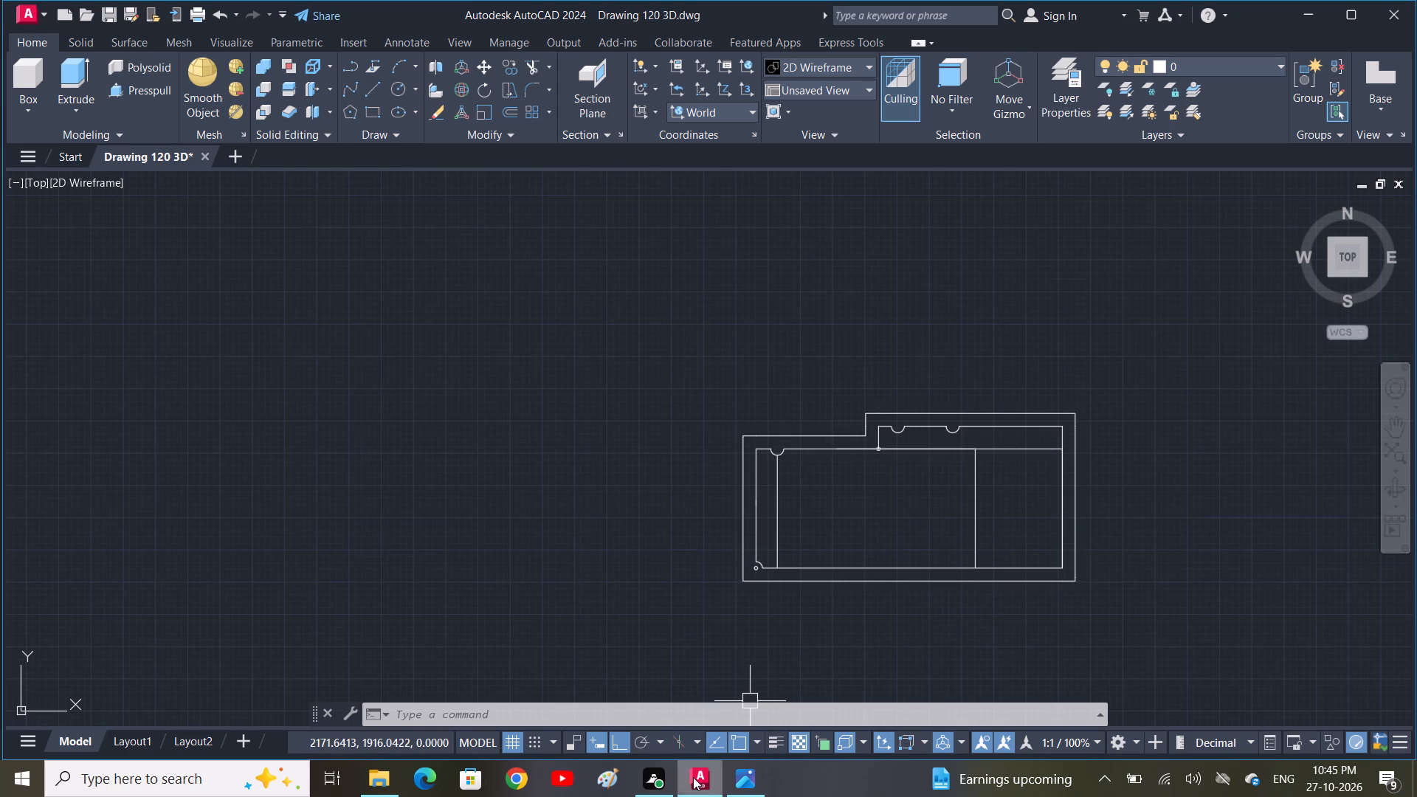
# Switch to the 3 D DIA 22 reference image and examine the cover's right-side chamfers, holes and dimensions.
pyautogui.click(748, 783)
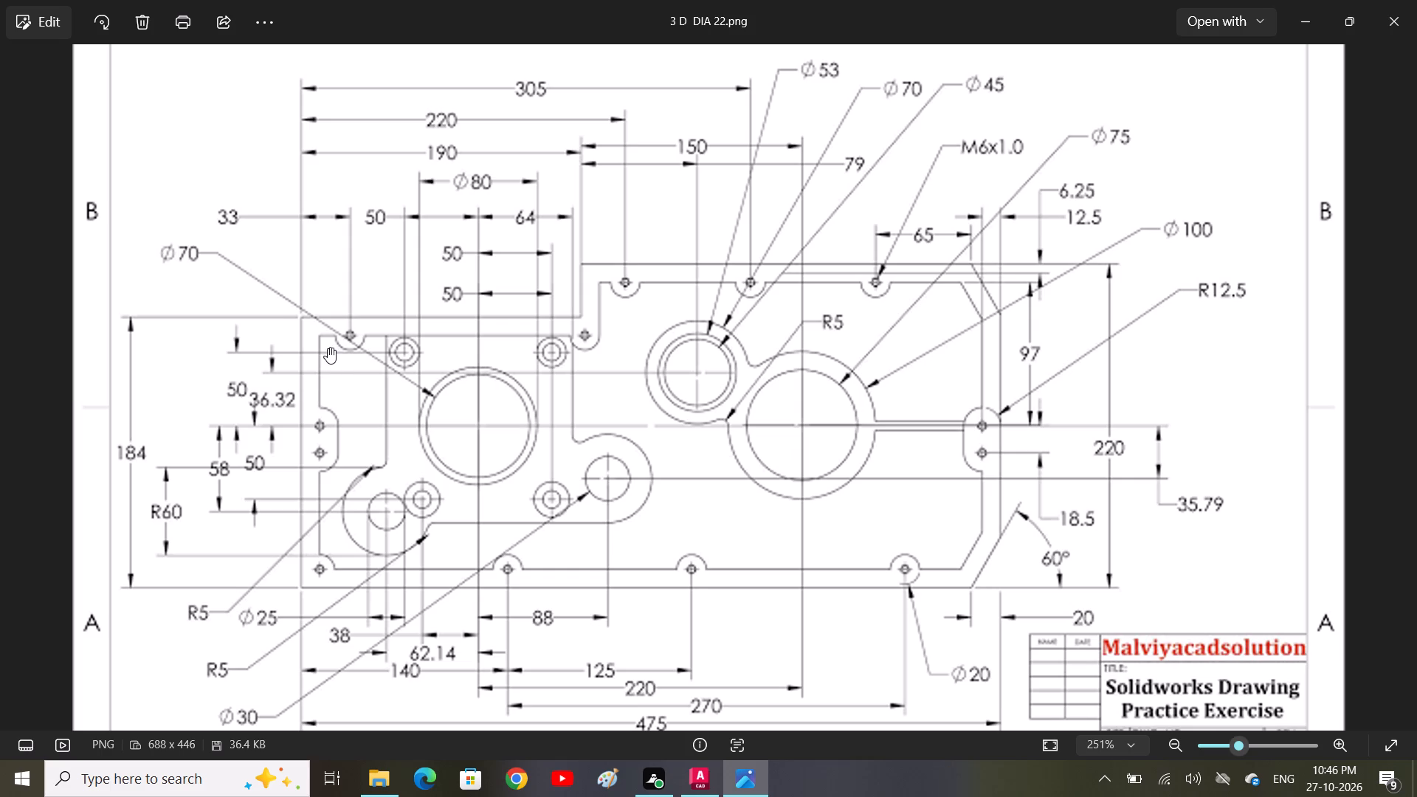
pyautogui.moveTo(1001, 439); pyautogui.dragTo(999, 439, button='middle')
pyautogui.moveTo(999, 439); pyautogui.dragTo(916, 446, button='middle')
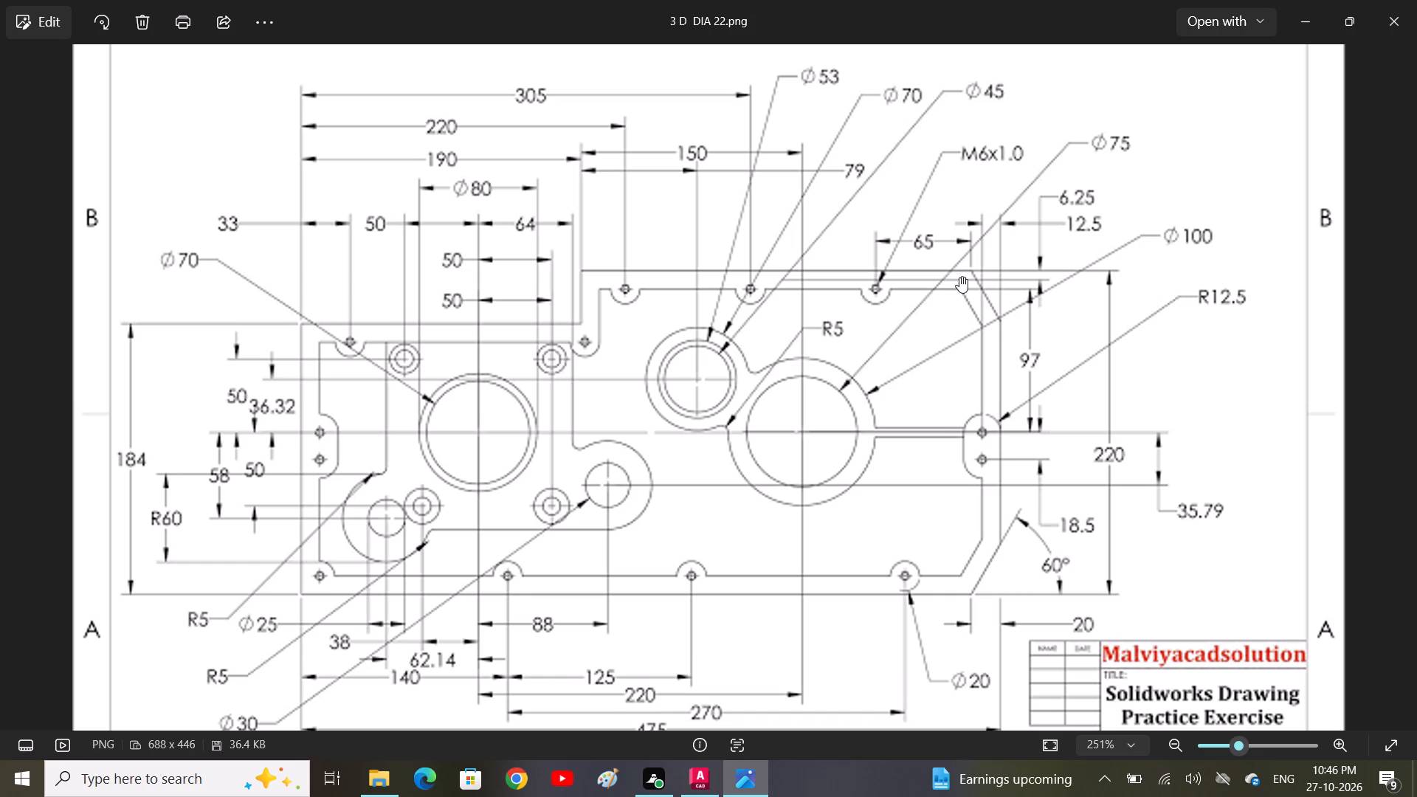
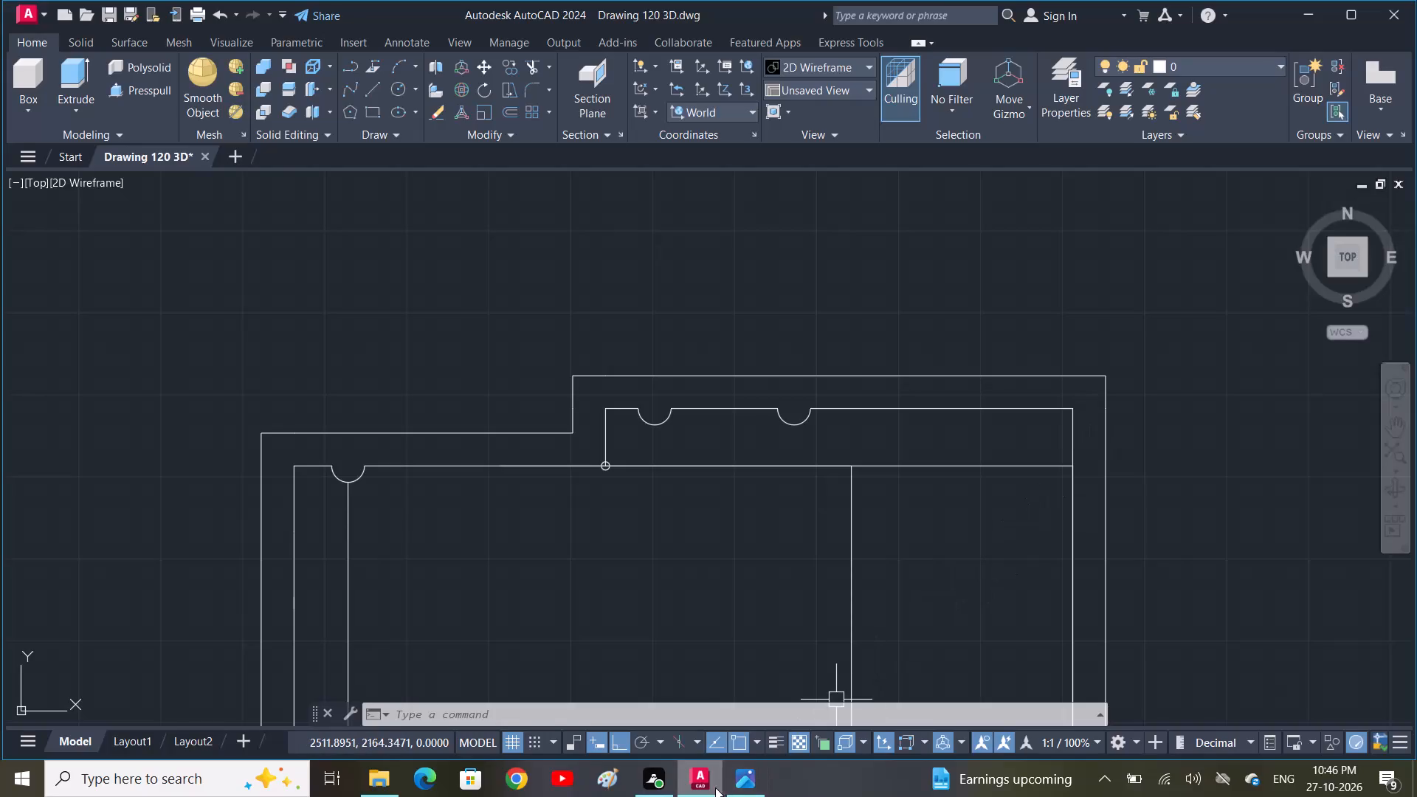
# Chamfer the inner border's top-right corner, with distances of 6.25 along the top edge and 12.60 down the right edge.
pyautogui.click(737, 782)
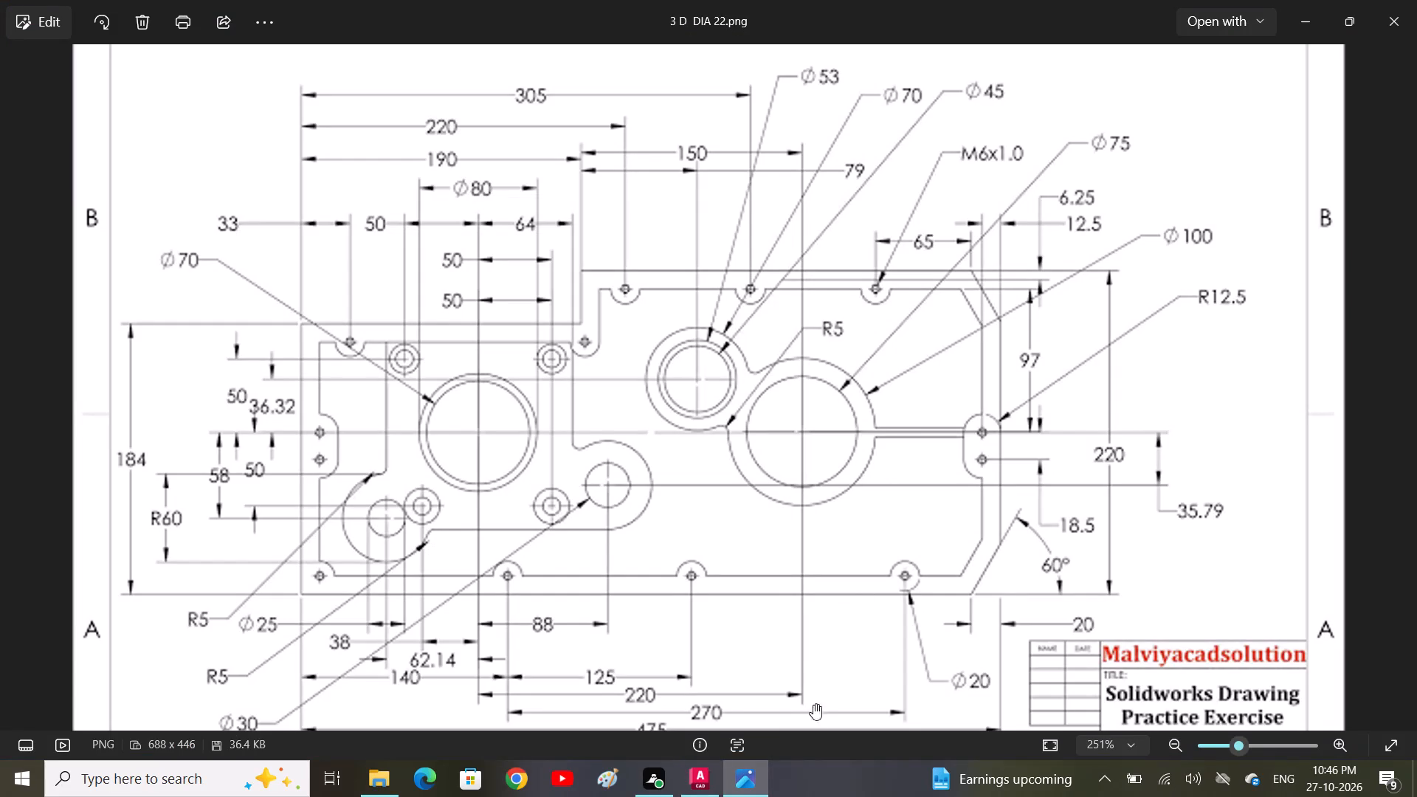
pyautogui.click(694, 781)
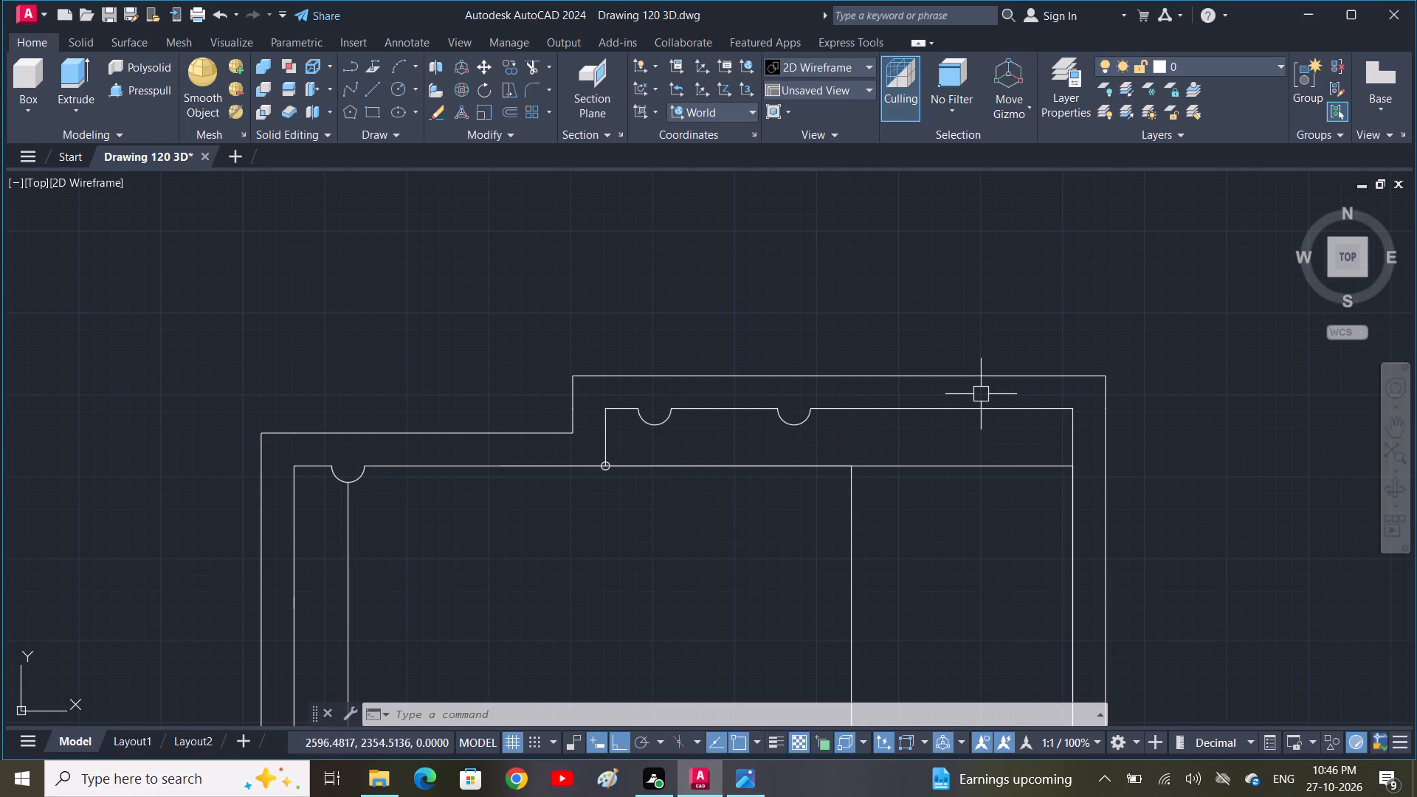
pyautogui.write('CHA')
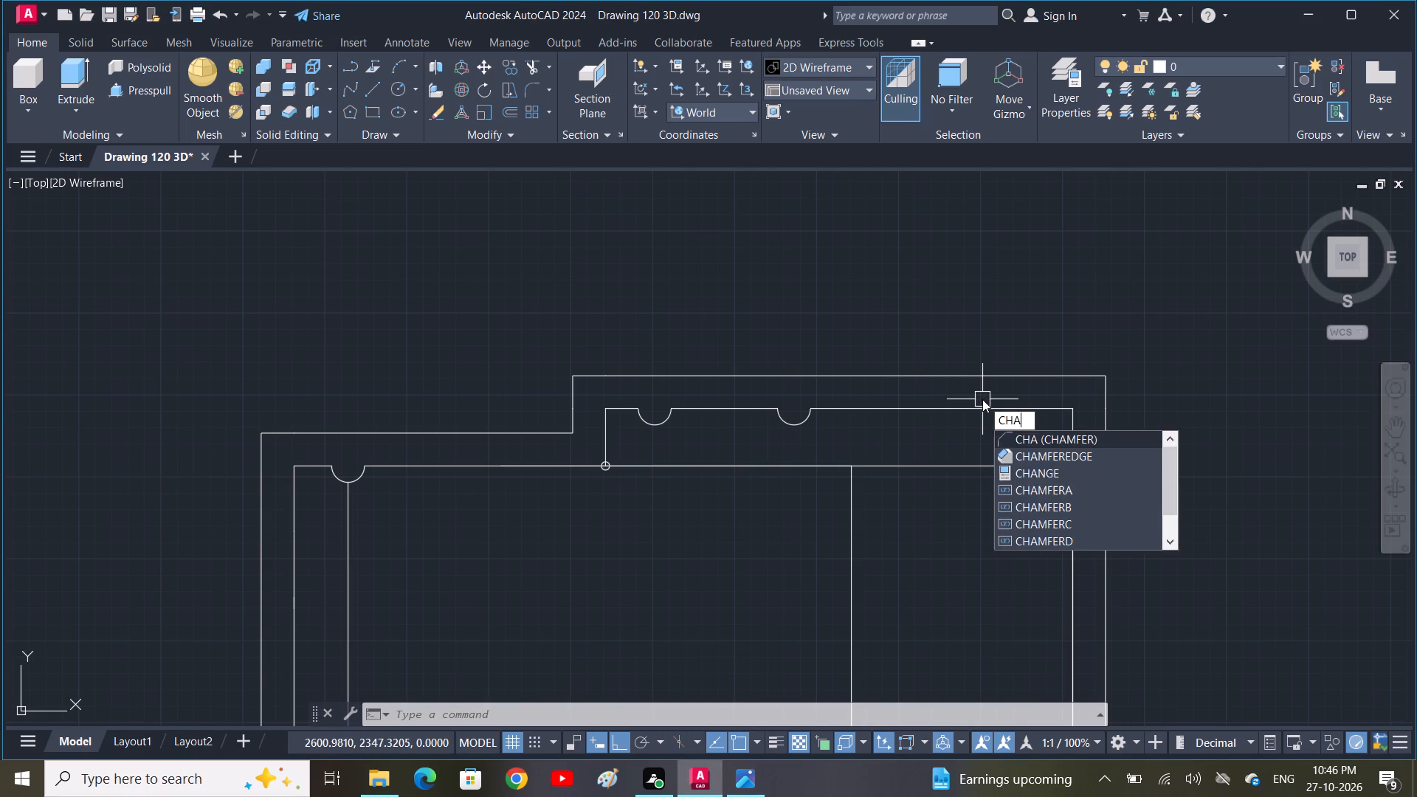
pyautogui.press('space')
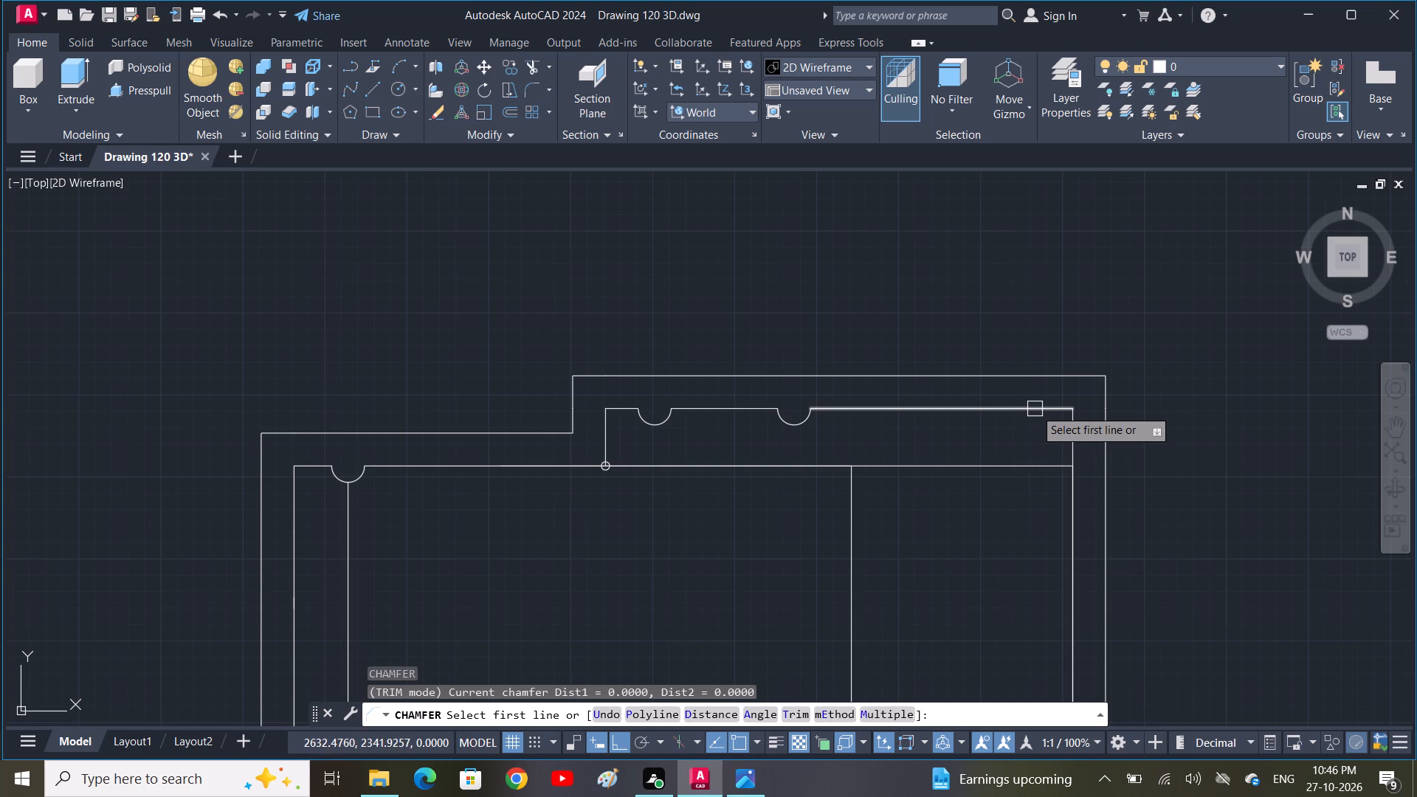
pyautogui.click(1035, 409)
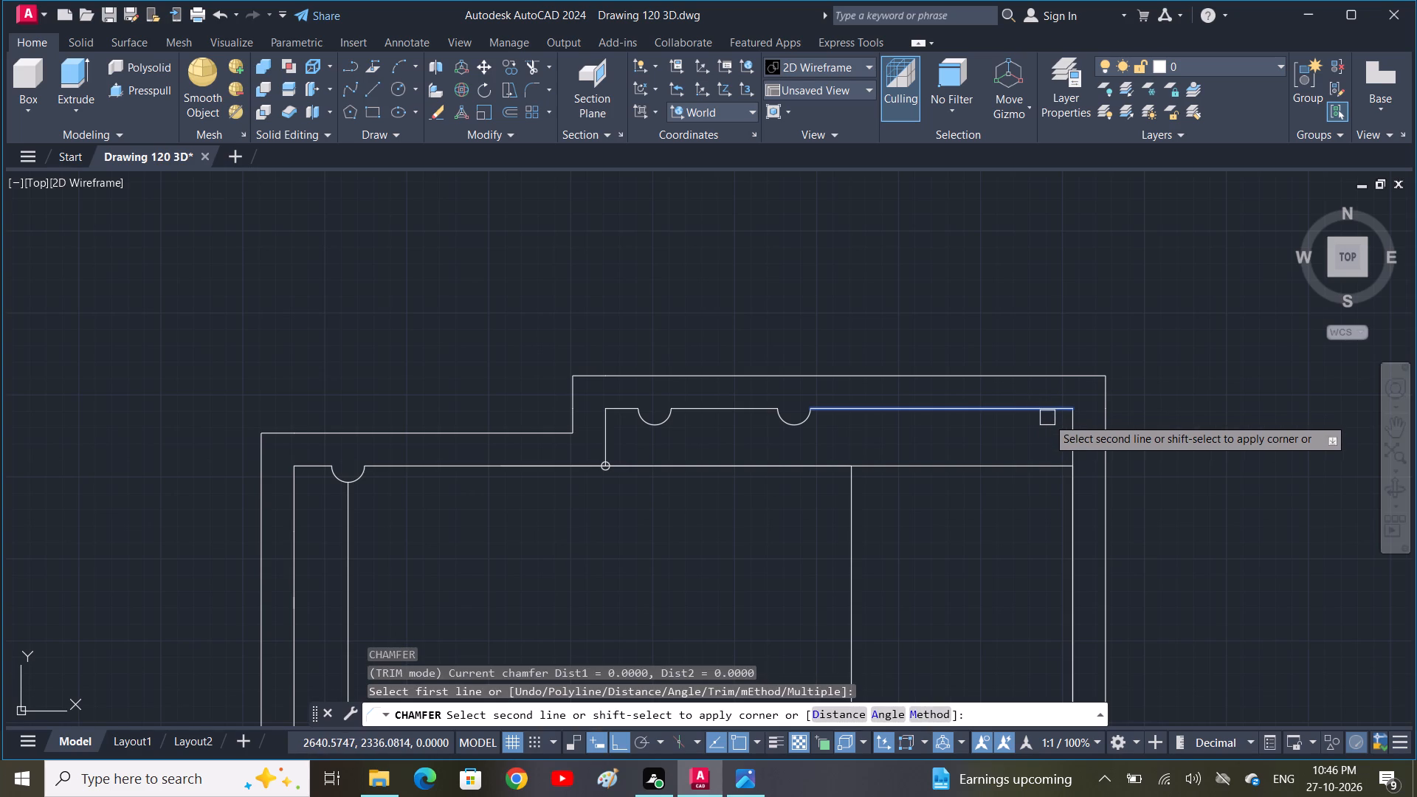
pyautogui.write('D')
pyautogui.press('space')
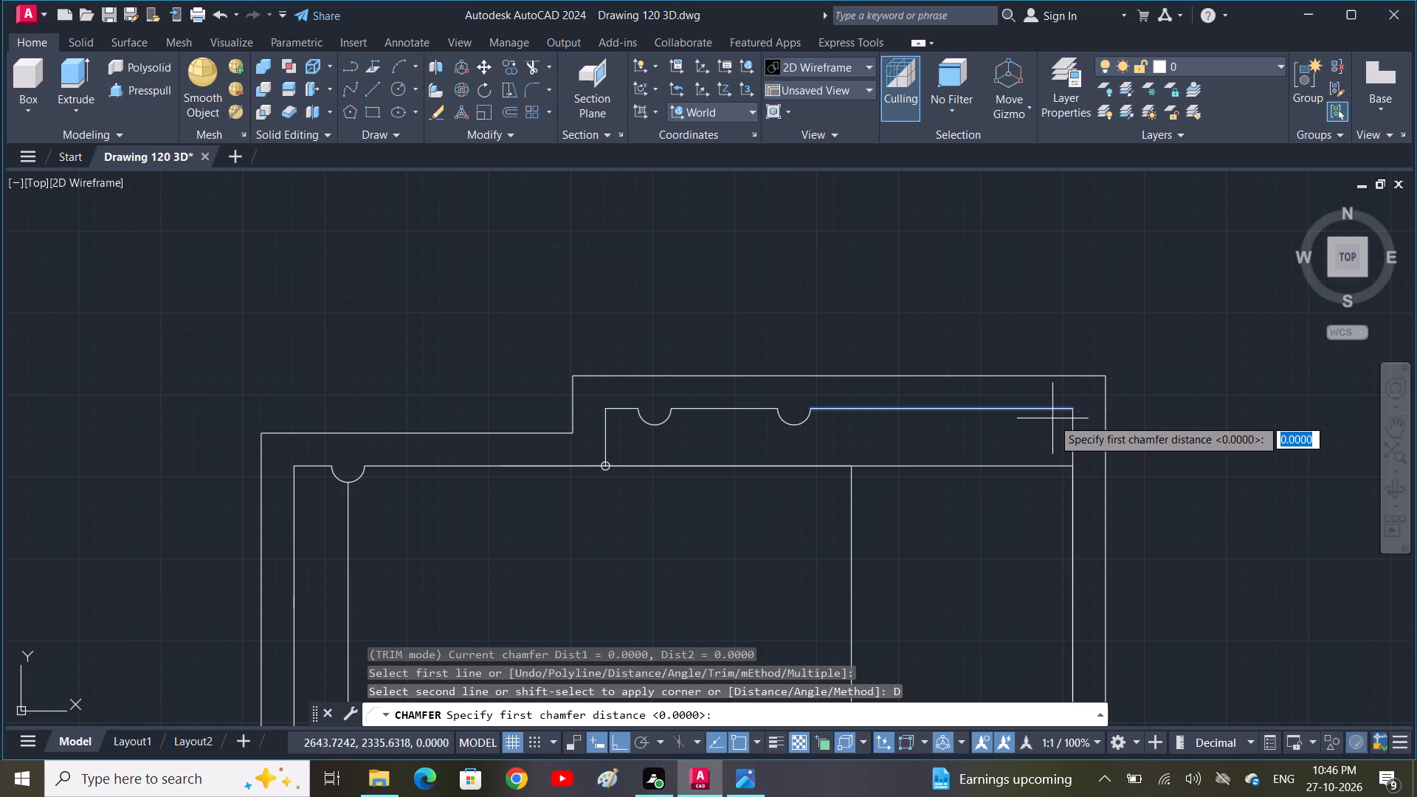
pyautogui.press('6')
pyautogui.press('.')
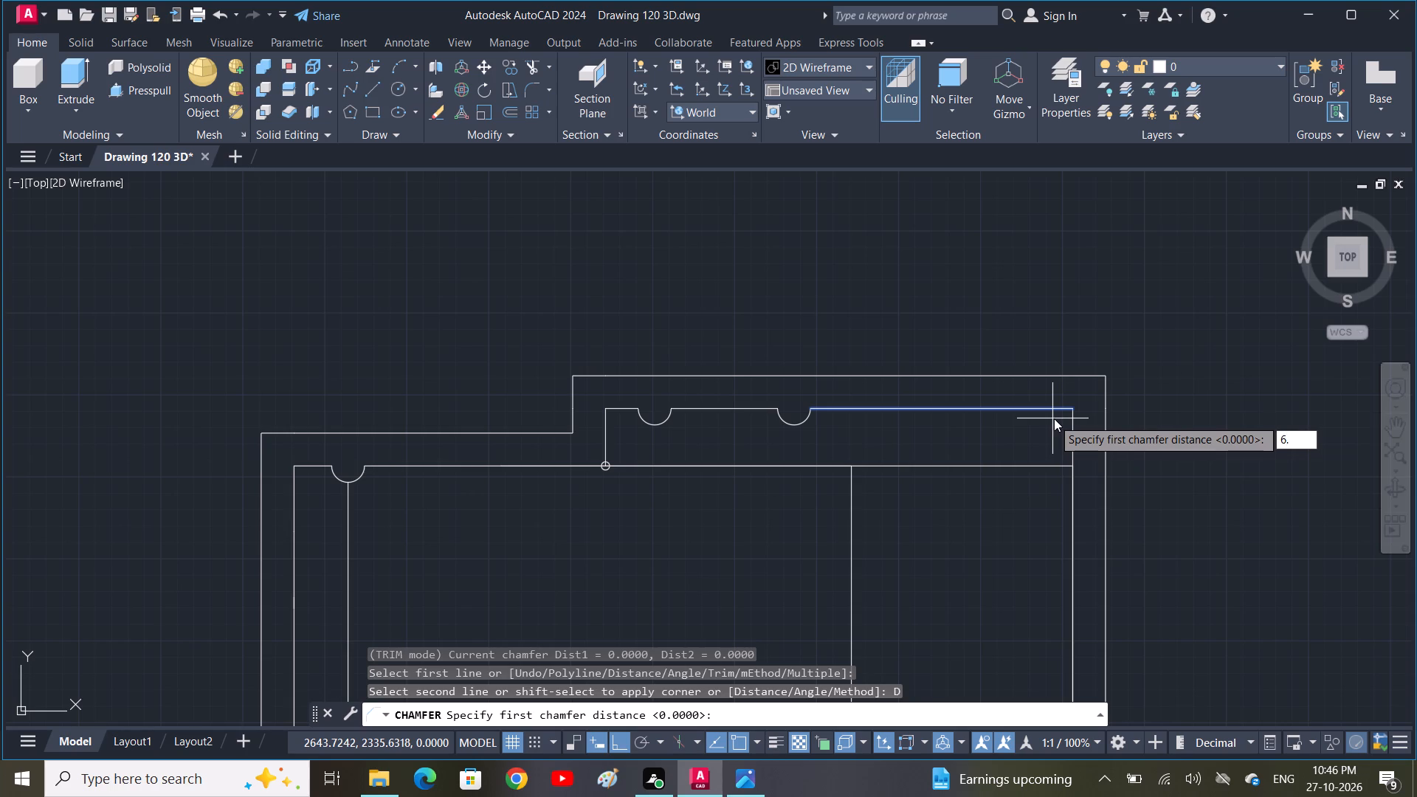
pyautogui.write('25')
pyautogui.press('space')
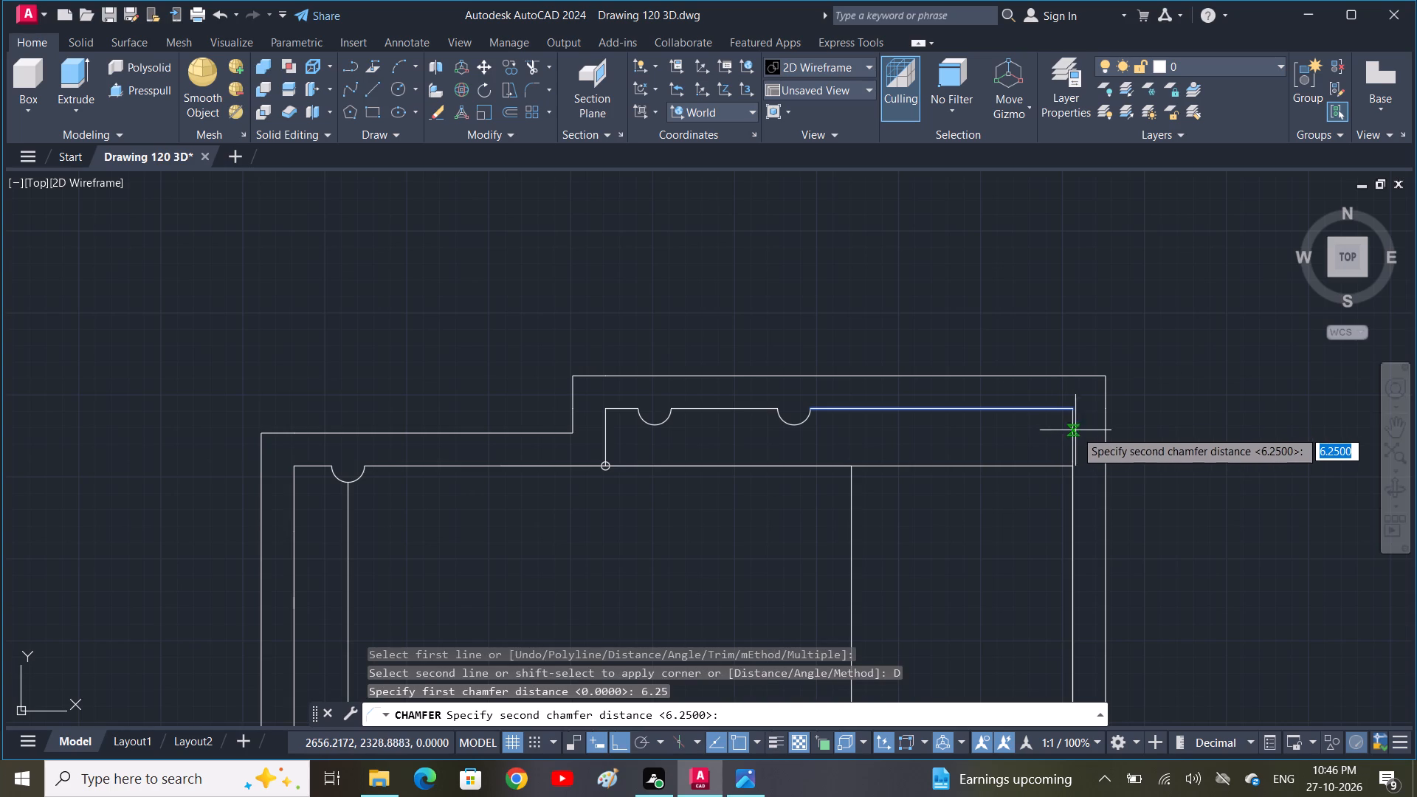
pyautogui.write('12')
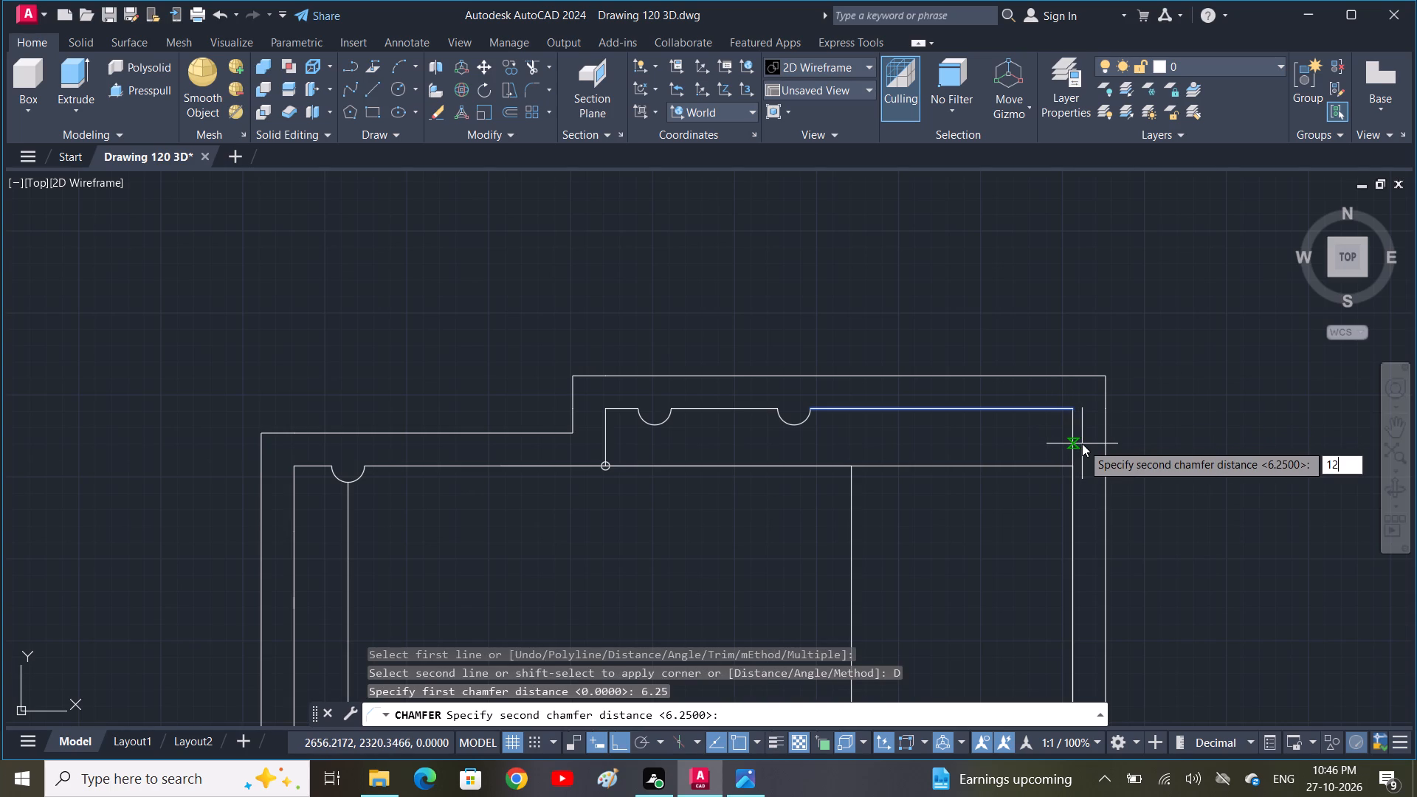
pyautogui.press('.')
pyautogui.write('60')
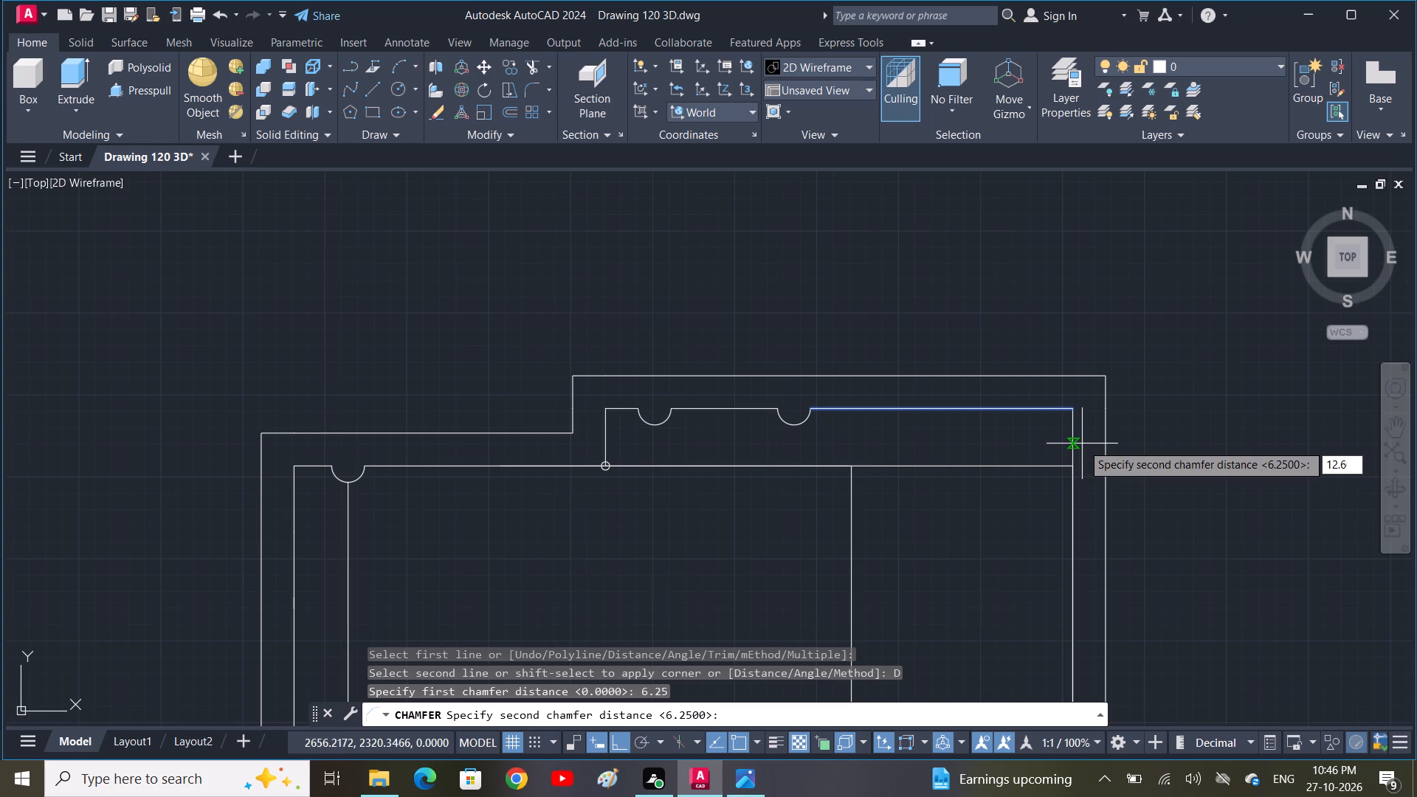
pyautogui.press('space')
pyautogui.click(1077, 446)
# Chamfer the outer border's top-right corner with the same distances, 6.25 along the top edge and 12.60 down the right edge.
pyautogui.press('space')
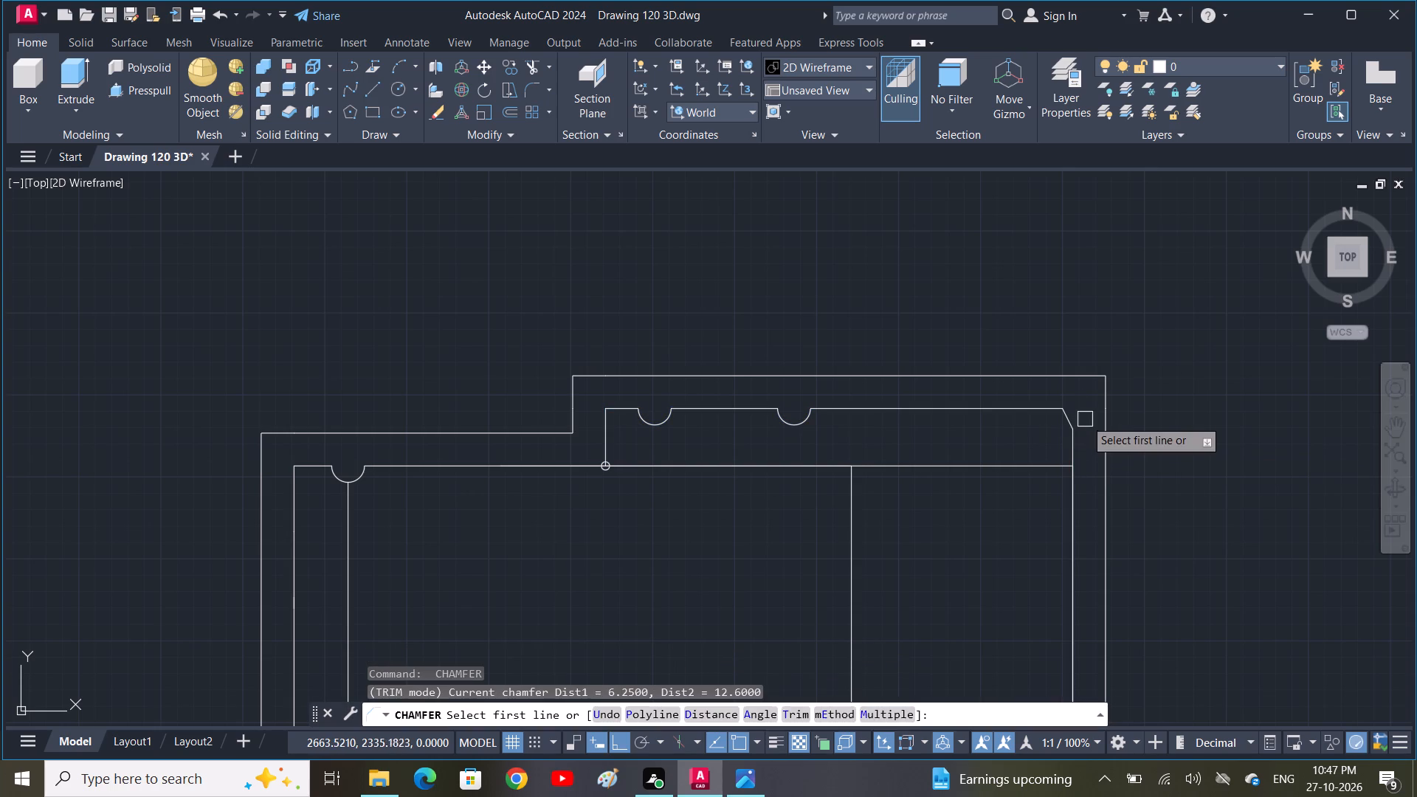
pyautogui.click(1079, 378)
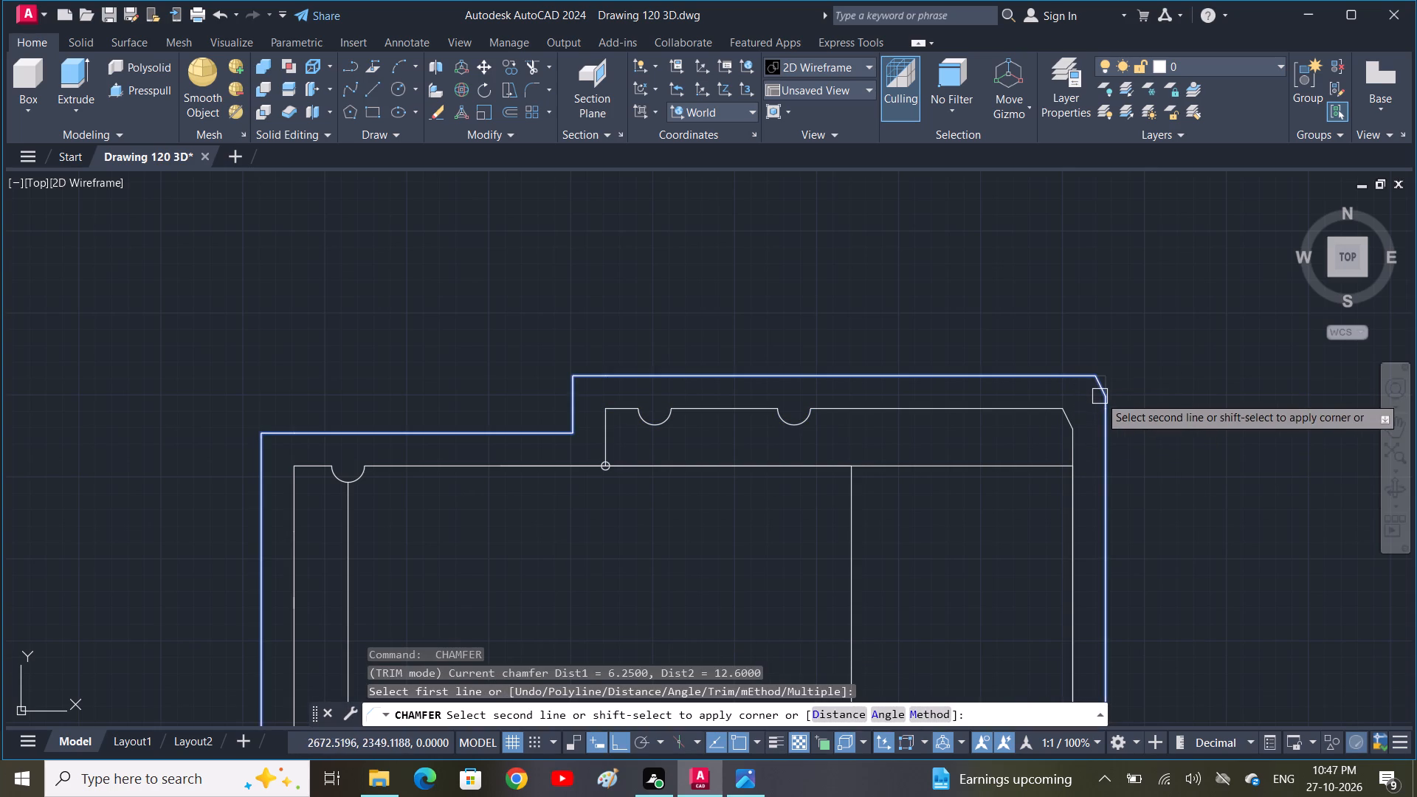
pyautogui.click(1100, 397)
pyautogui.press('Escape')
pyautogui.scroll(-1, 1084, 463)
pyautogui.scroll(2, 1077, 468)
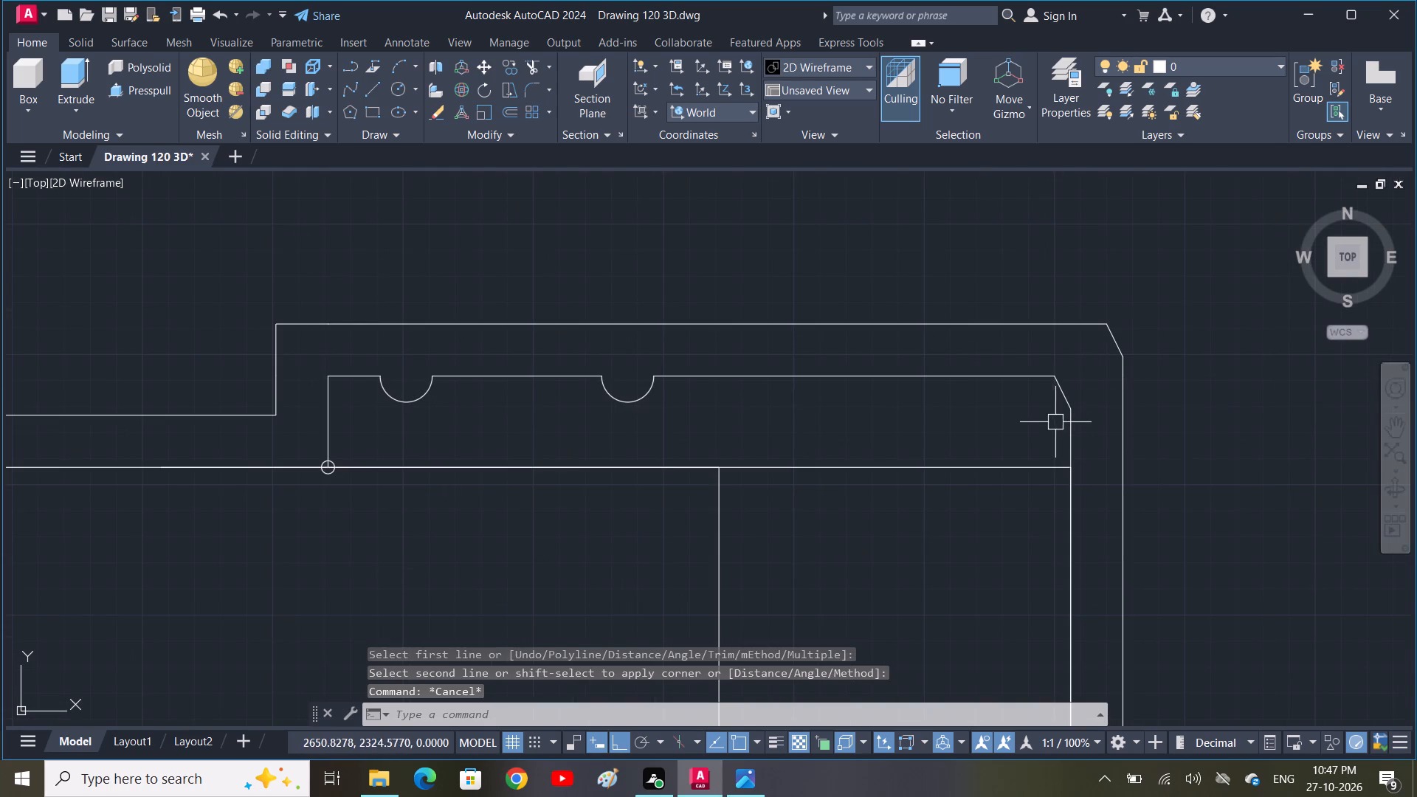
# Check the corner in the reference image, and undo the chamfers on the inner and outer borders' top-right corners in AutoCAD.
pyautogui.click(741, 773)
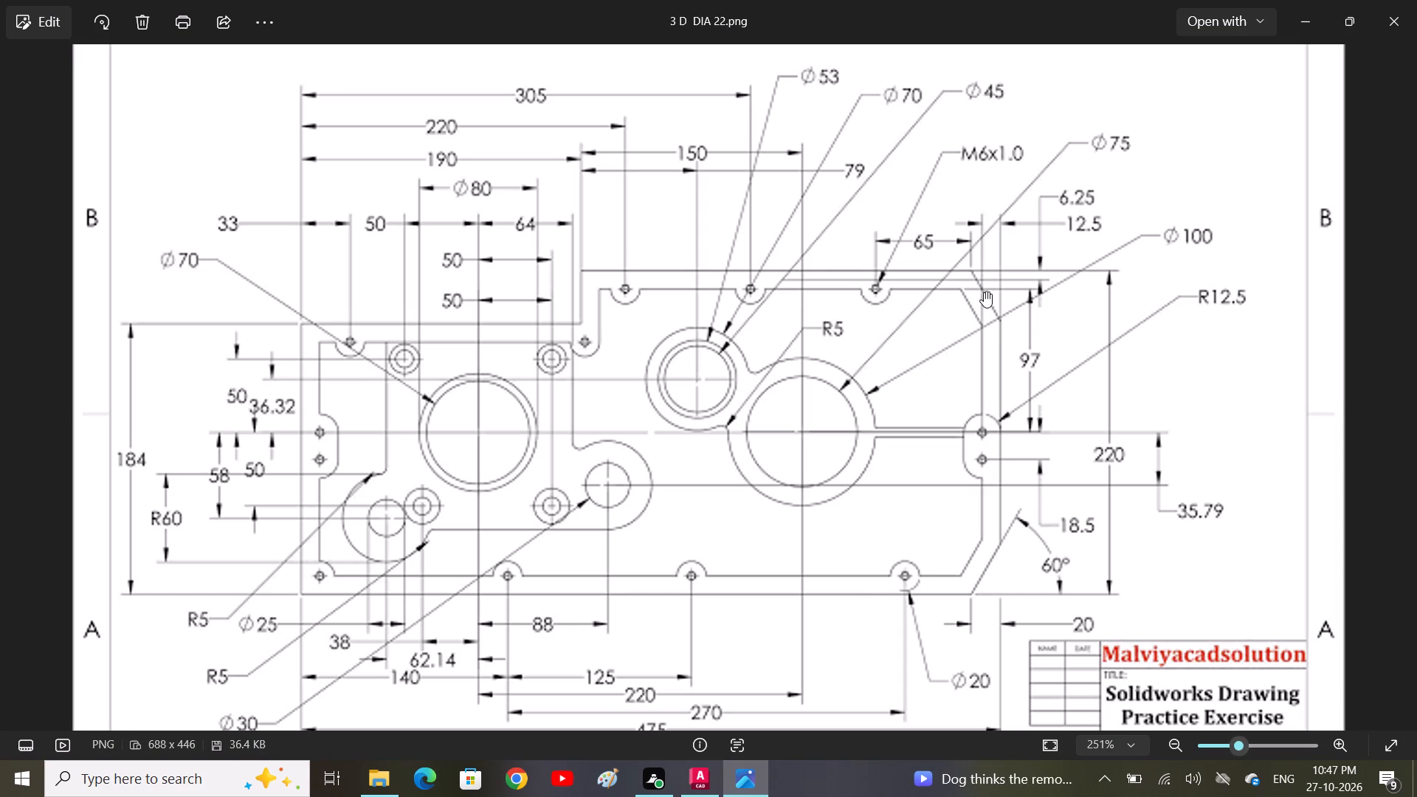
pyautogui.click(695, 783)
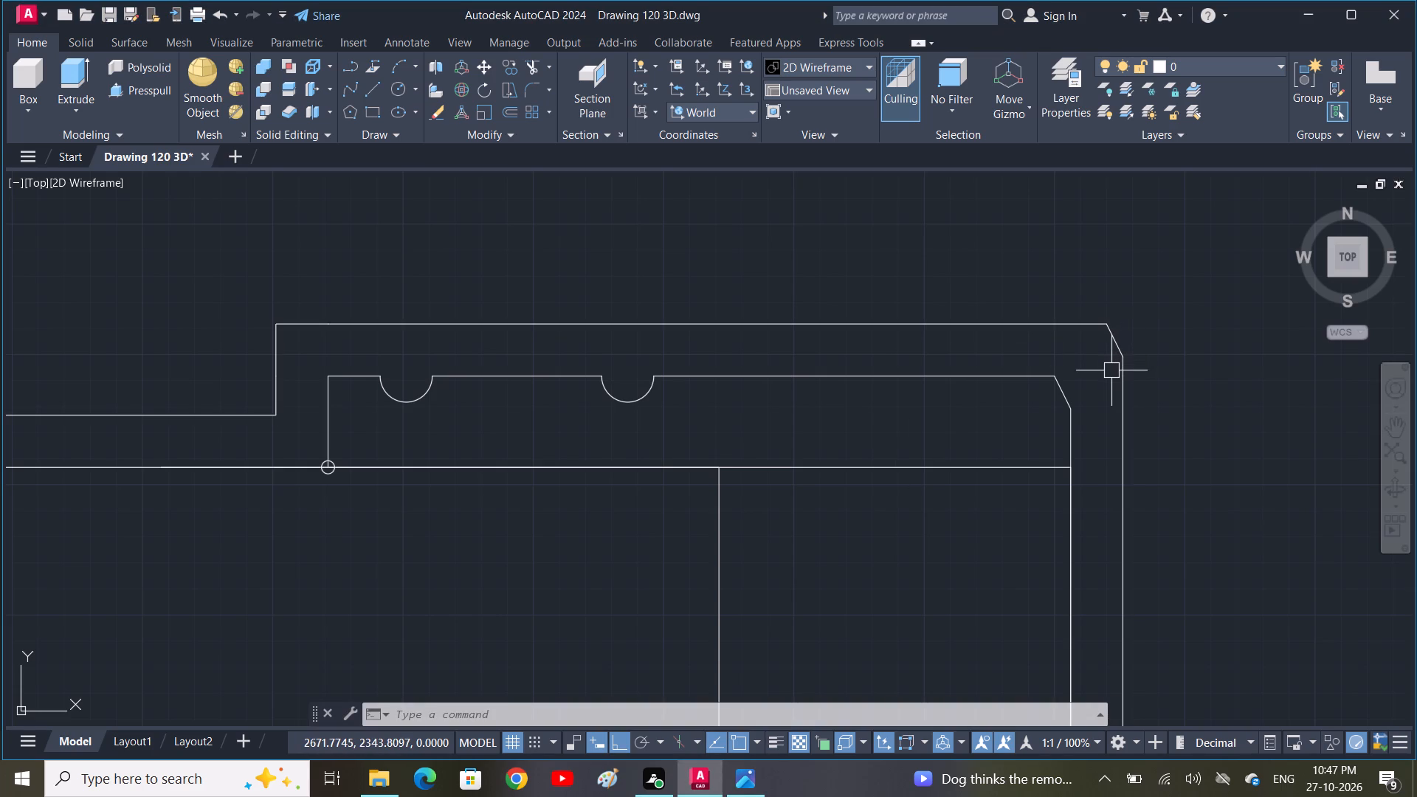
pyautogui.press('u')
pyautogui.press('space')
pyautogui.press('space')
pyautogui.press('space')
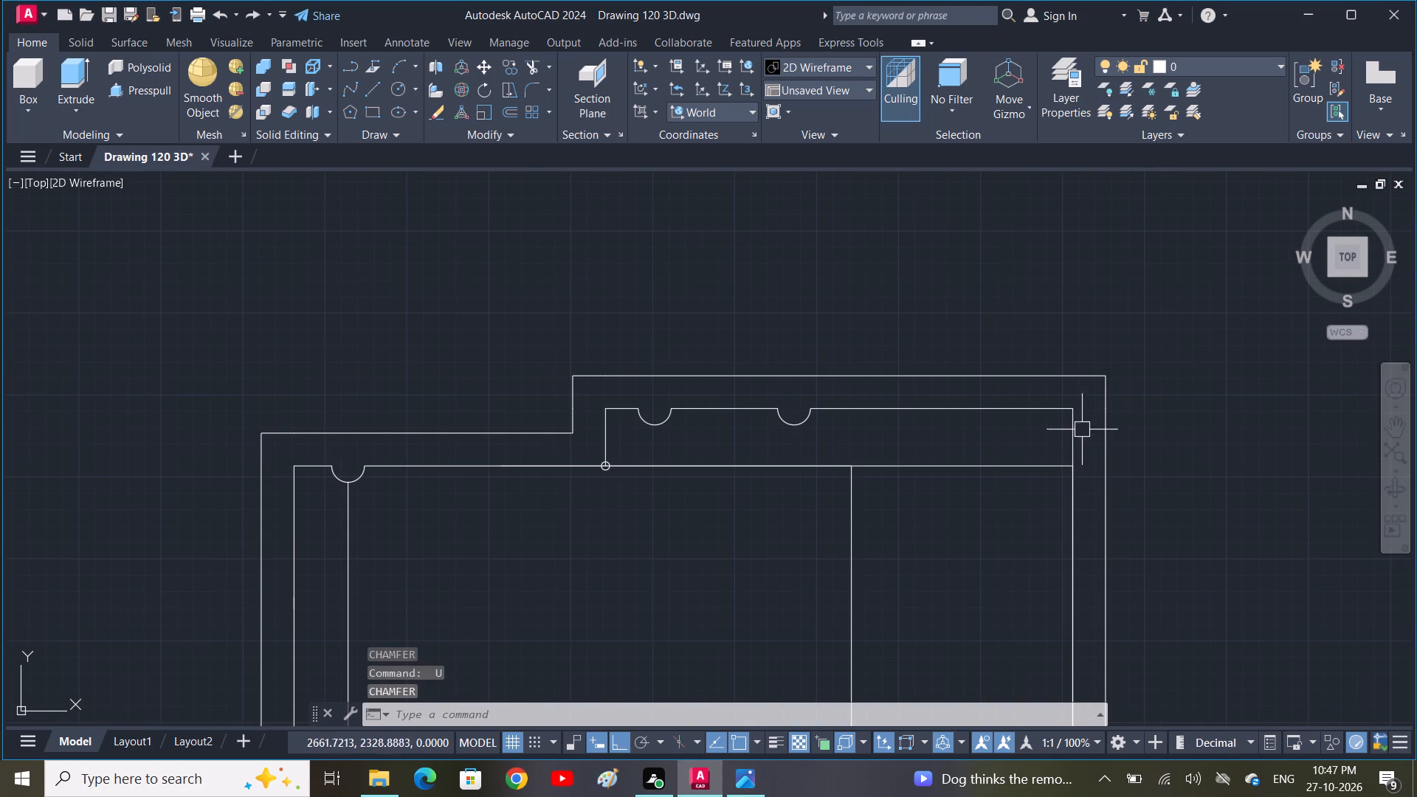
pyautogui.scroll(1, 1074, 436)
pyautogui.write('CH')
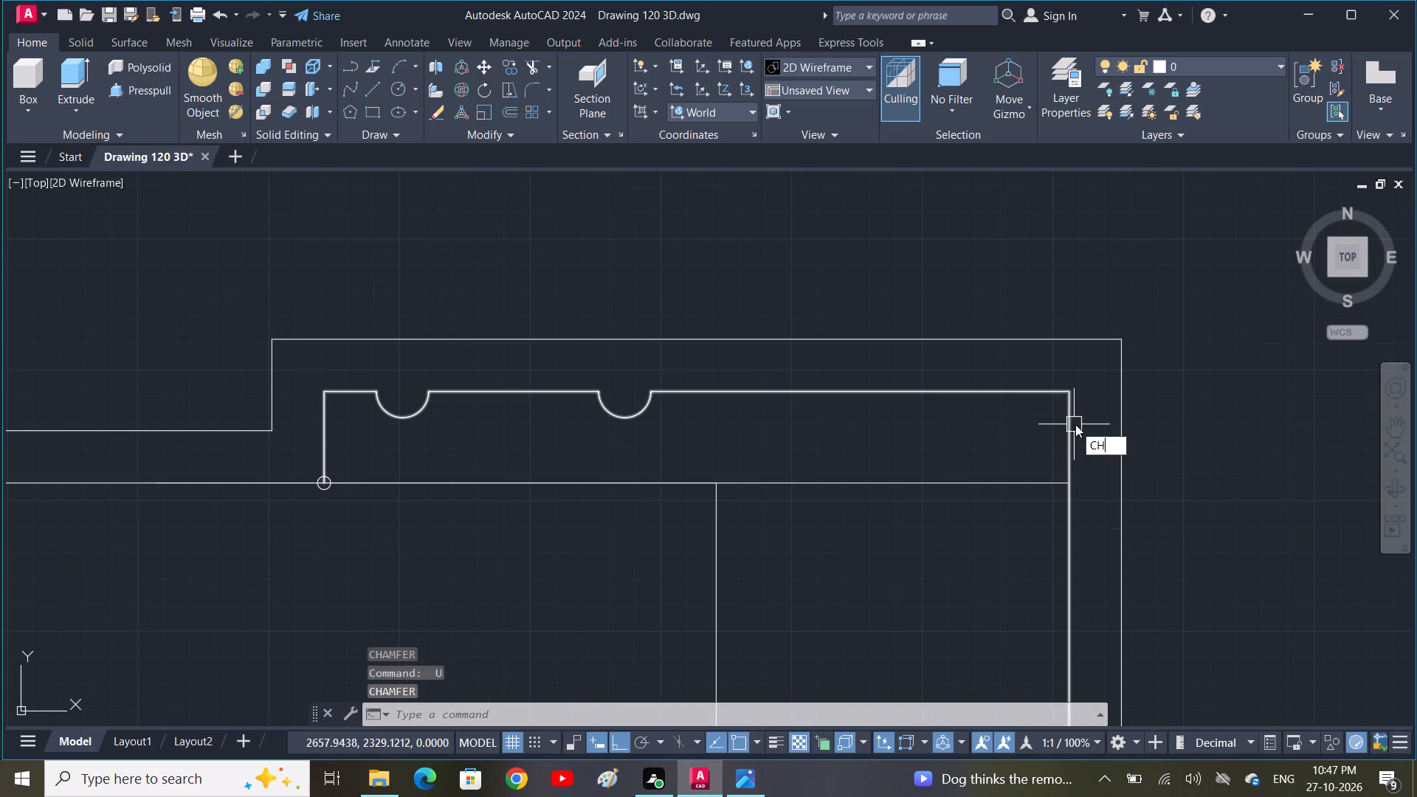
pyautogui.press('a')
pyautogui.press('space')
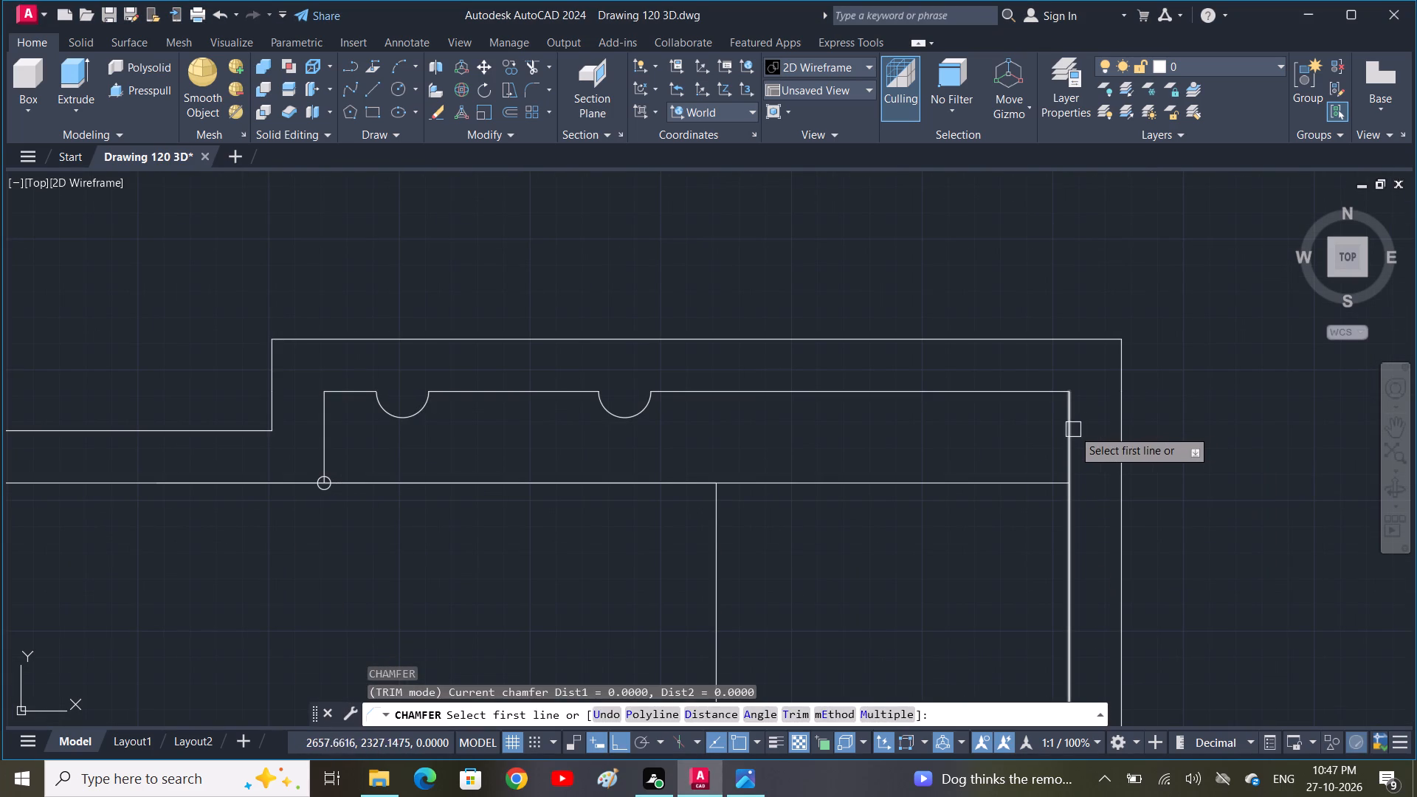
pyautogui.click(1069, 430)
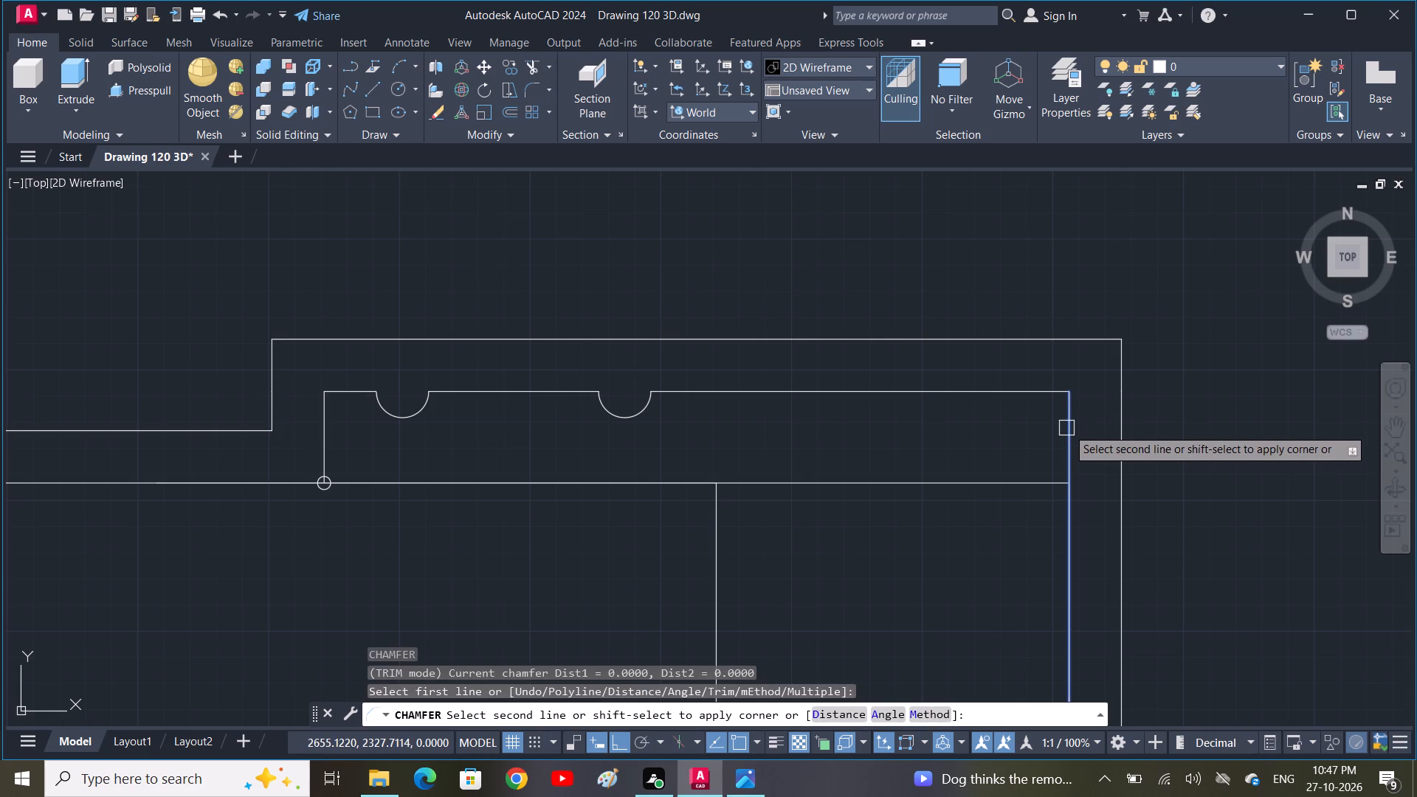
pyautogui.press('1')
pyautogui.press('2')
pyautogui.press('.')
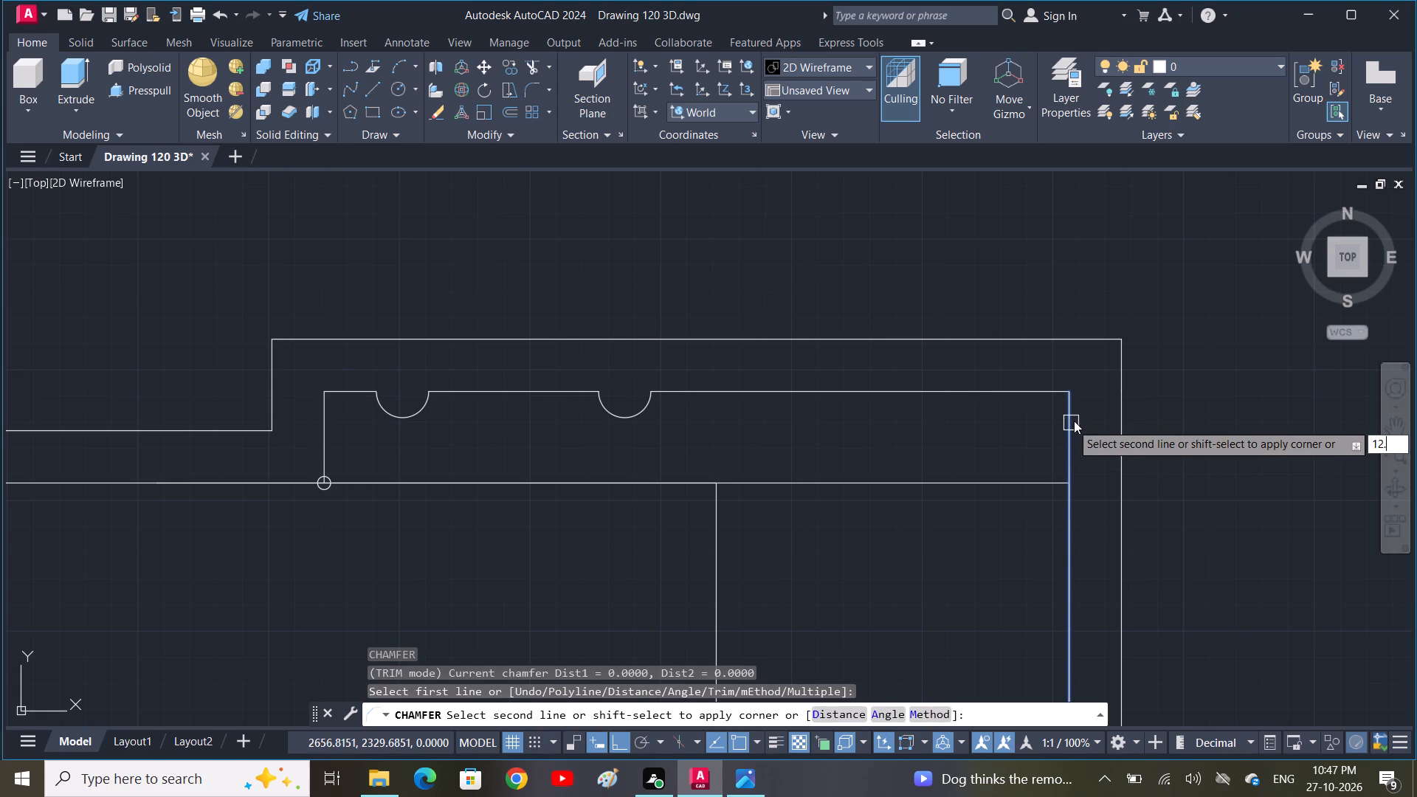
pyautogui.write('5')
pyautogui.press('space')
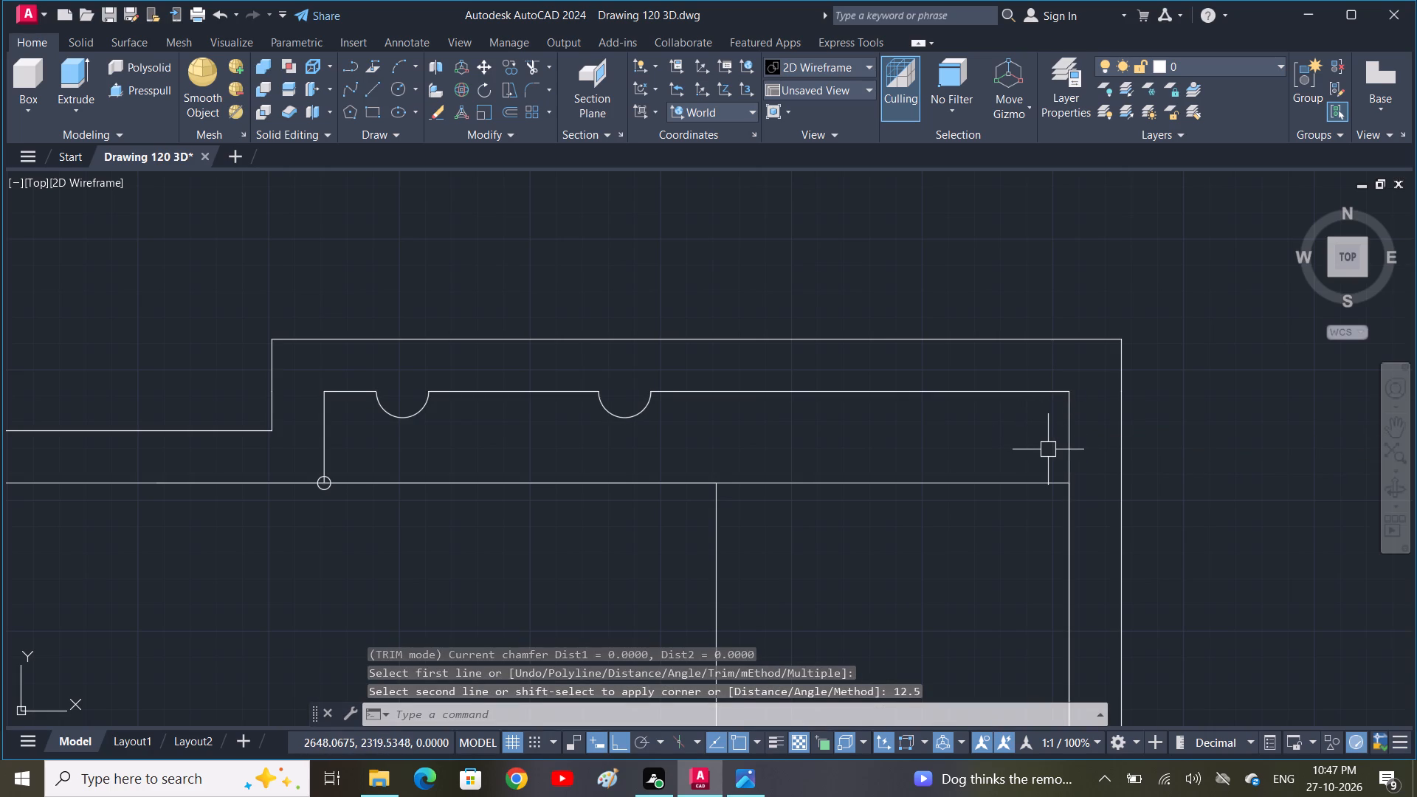
# Chamfer the inner border's top-right corner, with distances of 6.25 down the right edge and 12.5 along the top edge.
pyautogui.write('CH')
pyautogui.write('A')
pyautogui.press('space')
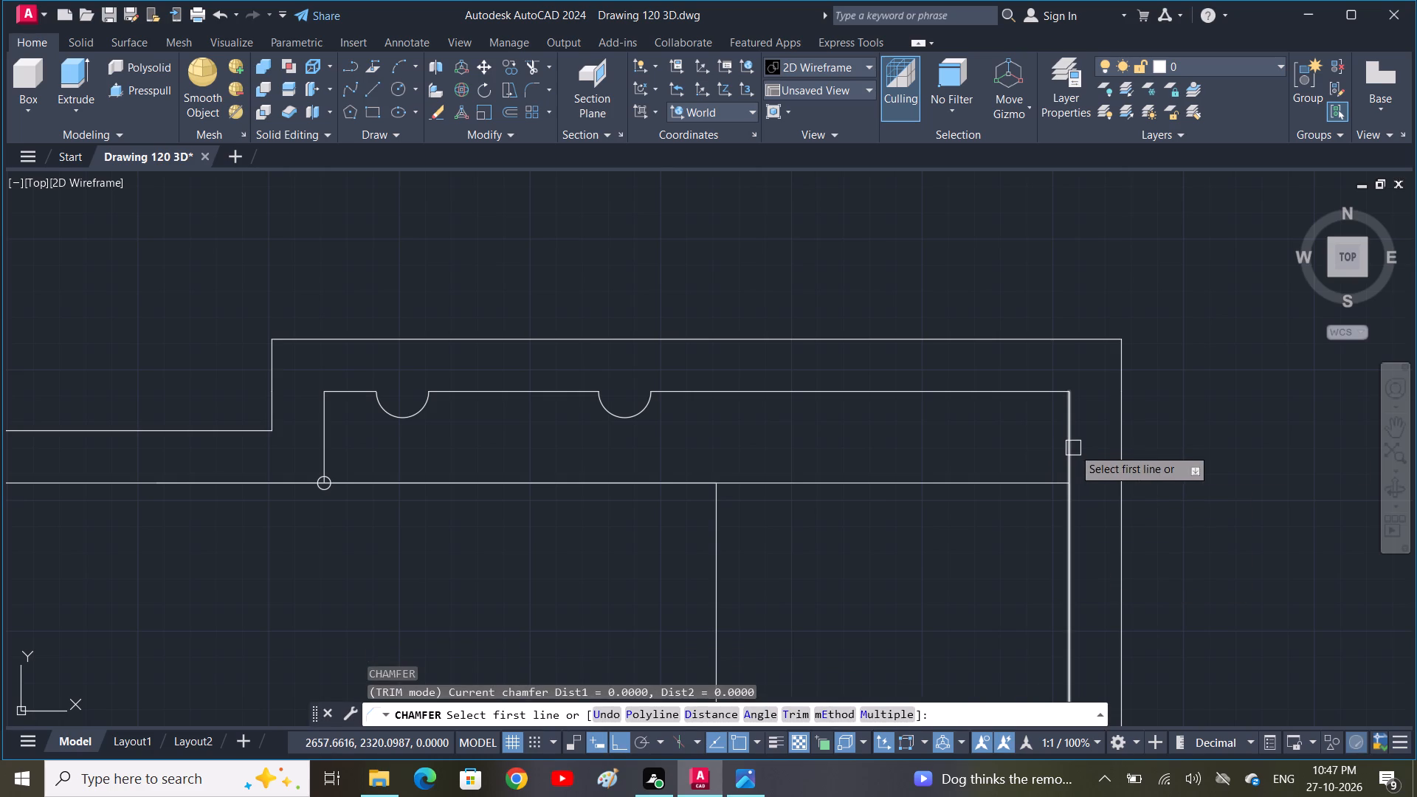
pyautogui.click(1073, 448)
pyautogui.write('D 12,')
pyautogui.press('BackSpace')
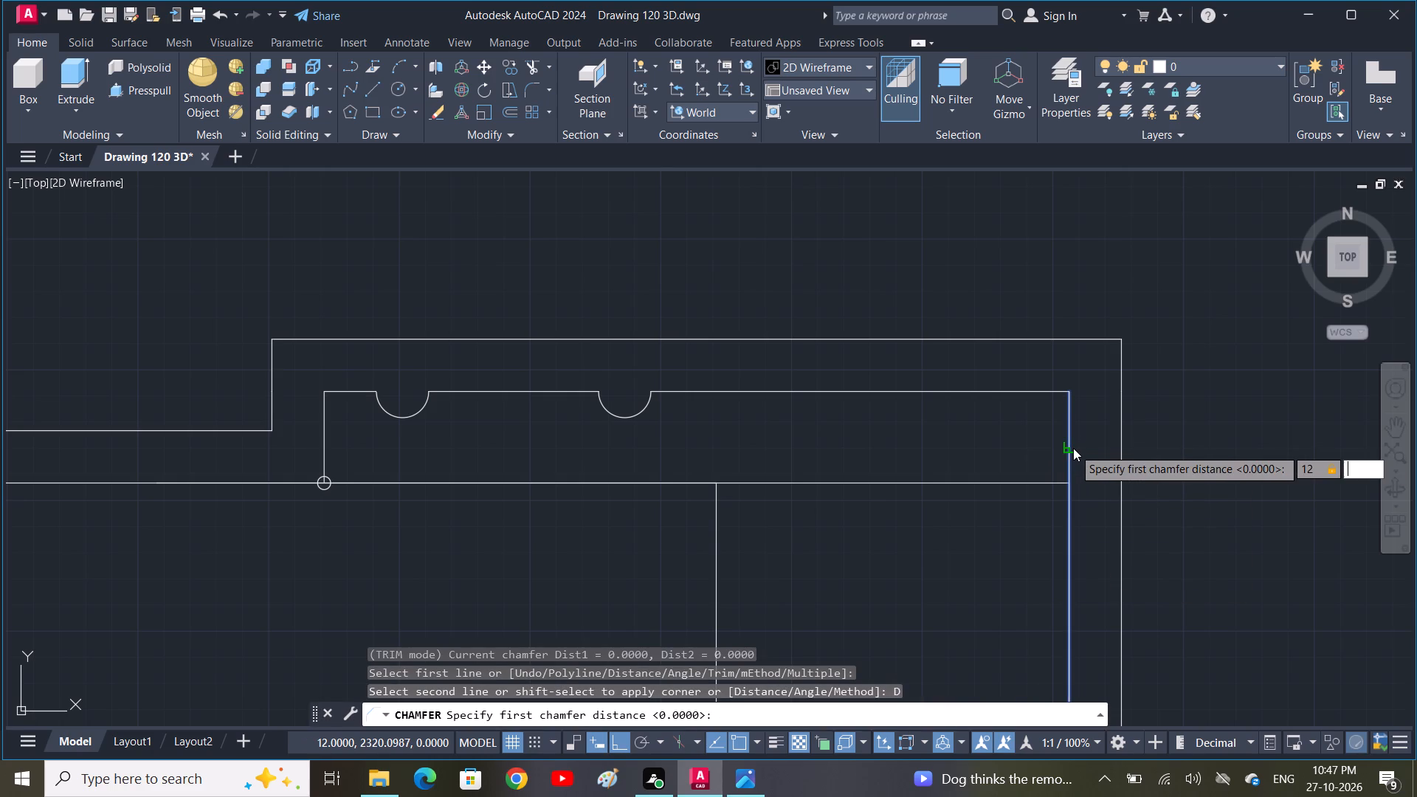
pyautogui.press('.')
pyautogui.write('5')
pyautogui.press('space')
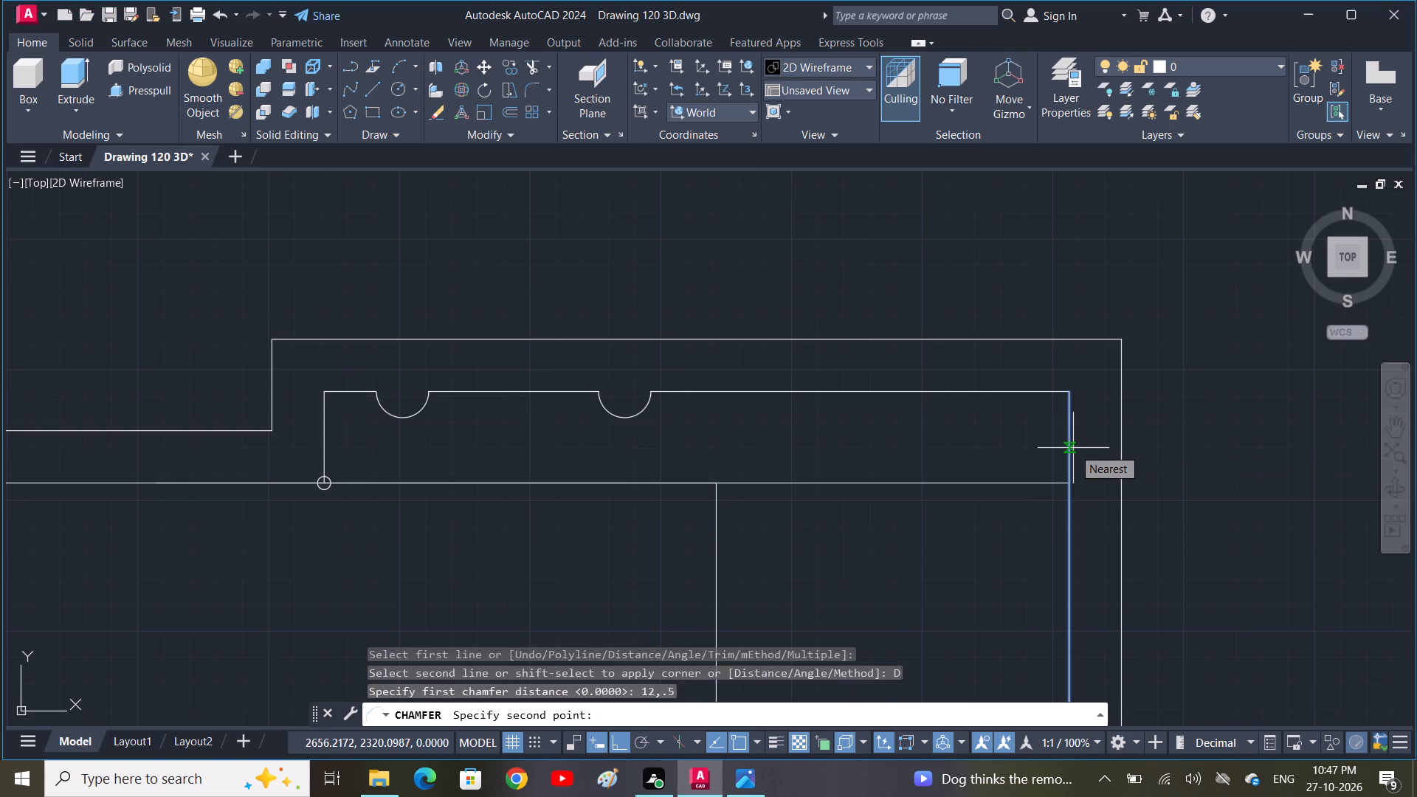
pyautogui.write('6.25')
pyautogui.press('space')
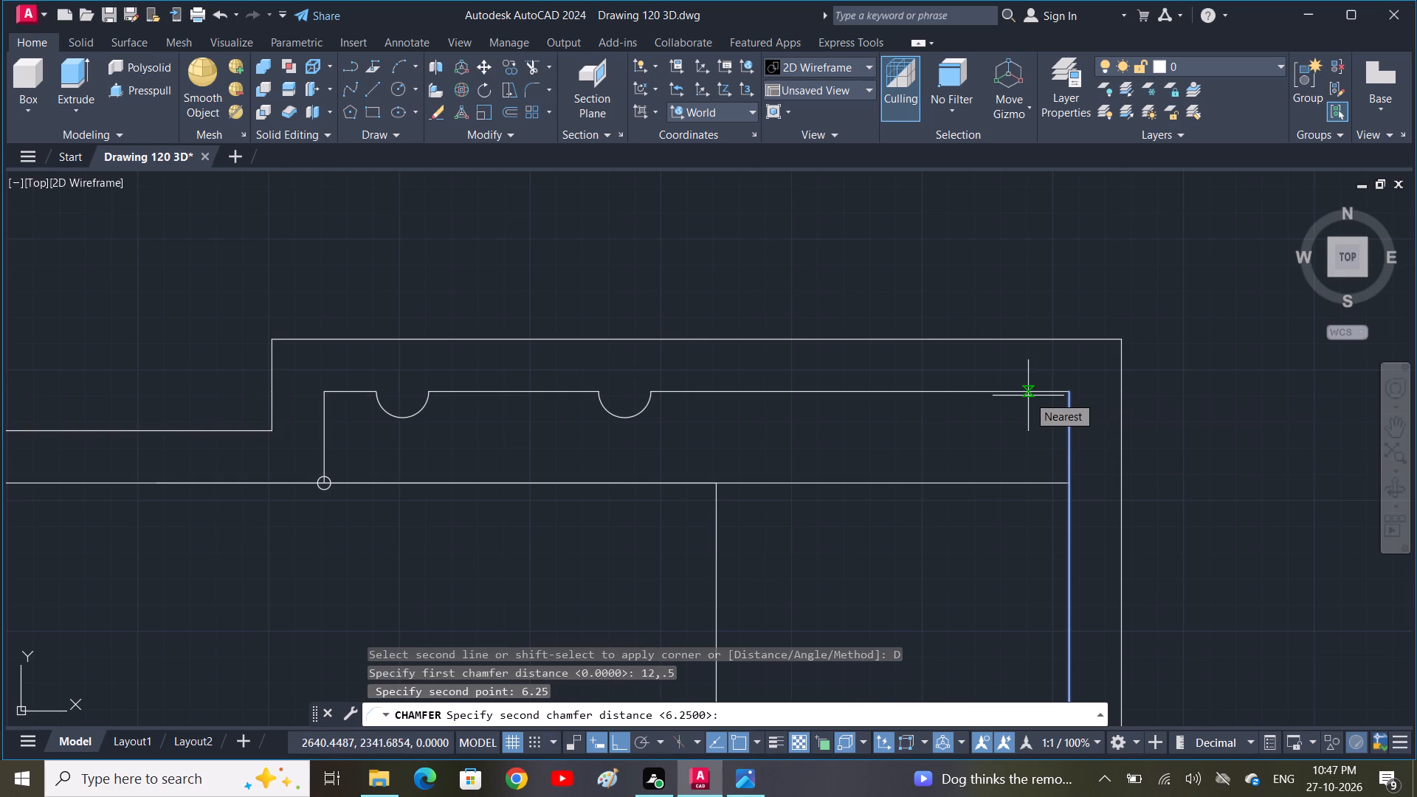
pyautogui.press('6')
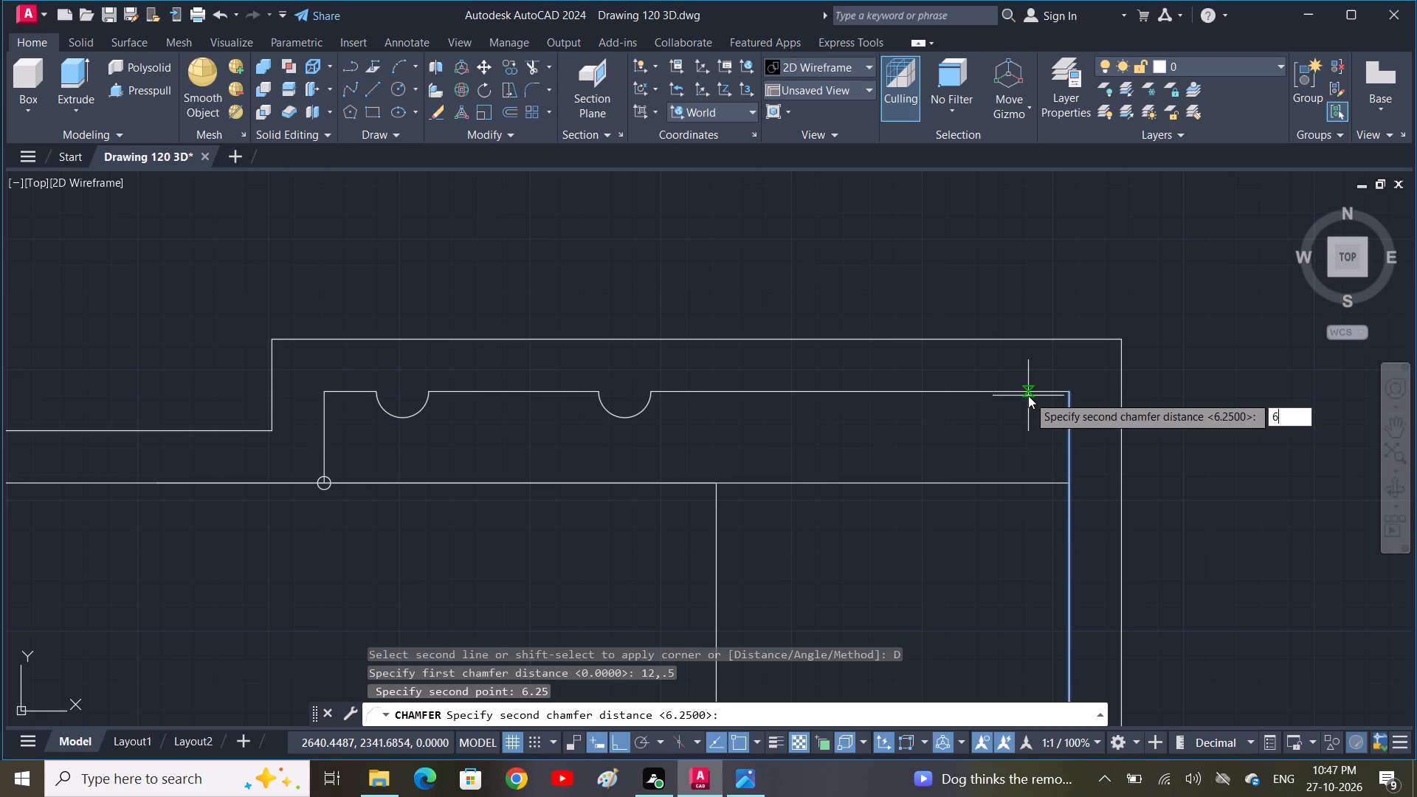
pyautogui.press('BackSpace')
pyautogui.write('112')
pyautogui.press('BackSpace')
pyautogui.press('BackSpace')
pyautogui.press('3')
pyautogui.press('BackSpace')
pyautogui.press('2')
pyautogui.press('.')
pyautogui.write('5')
pyautogui.press('space')
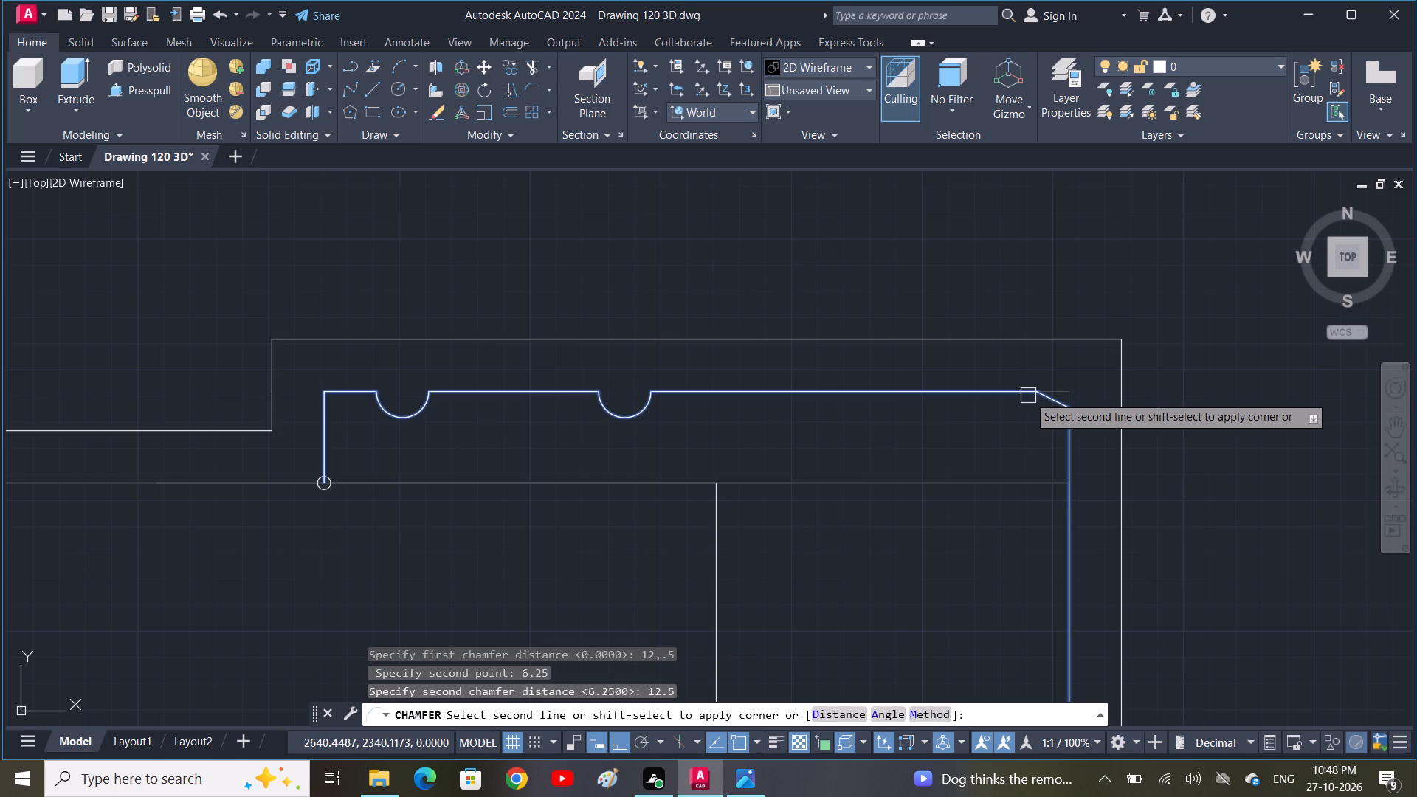
pyautogui.click(1028, 396)
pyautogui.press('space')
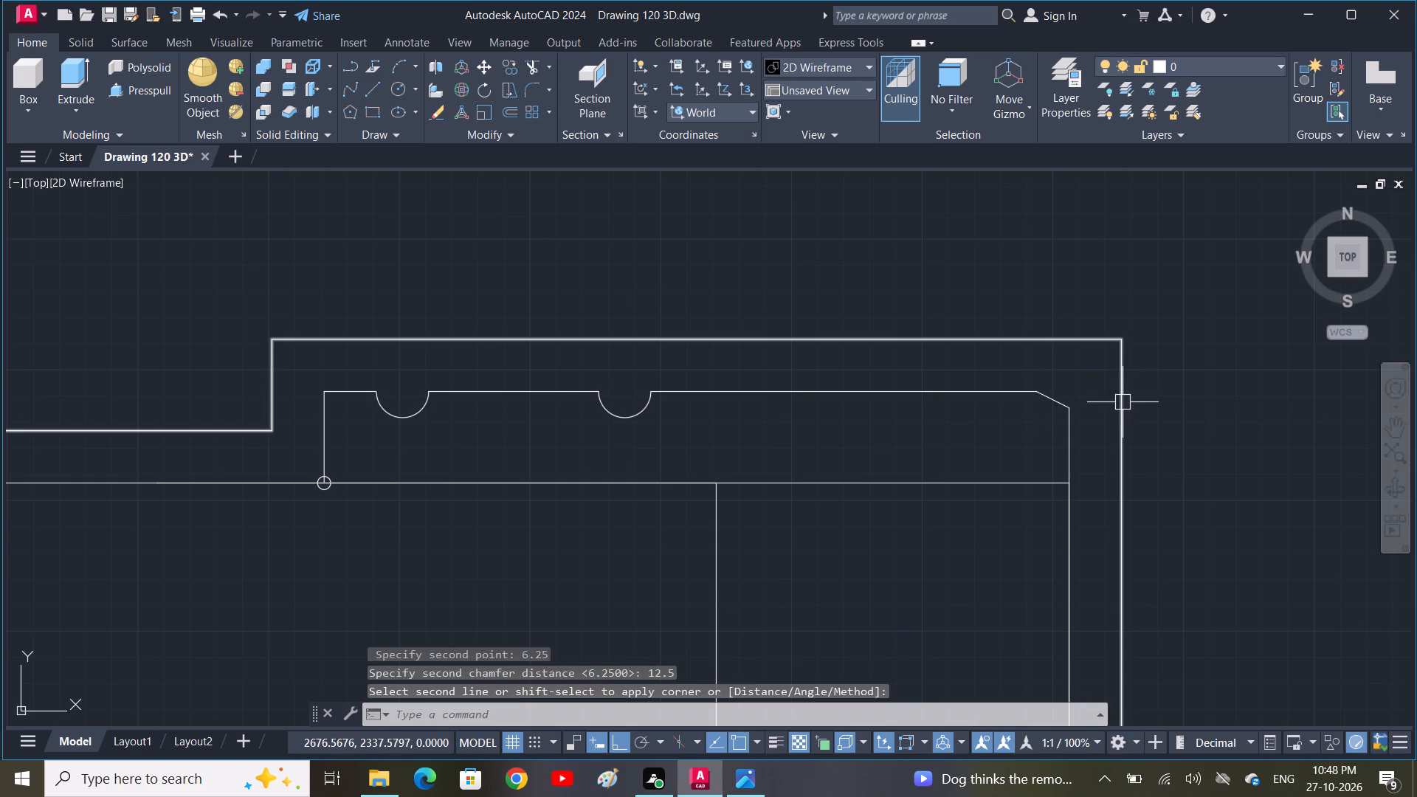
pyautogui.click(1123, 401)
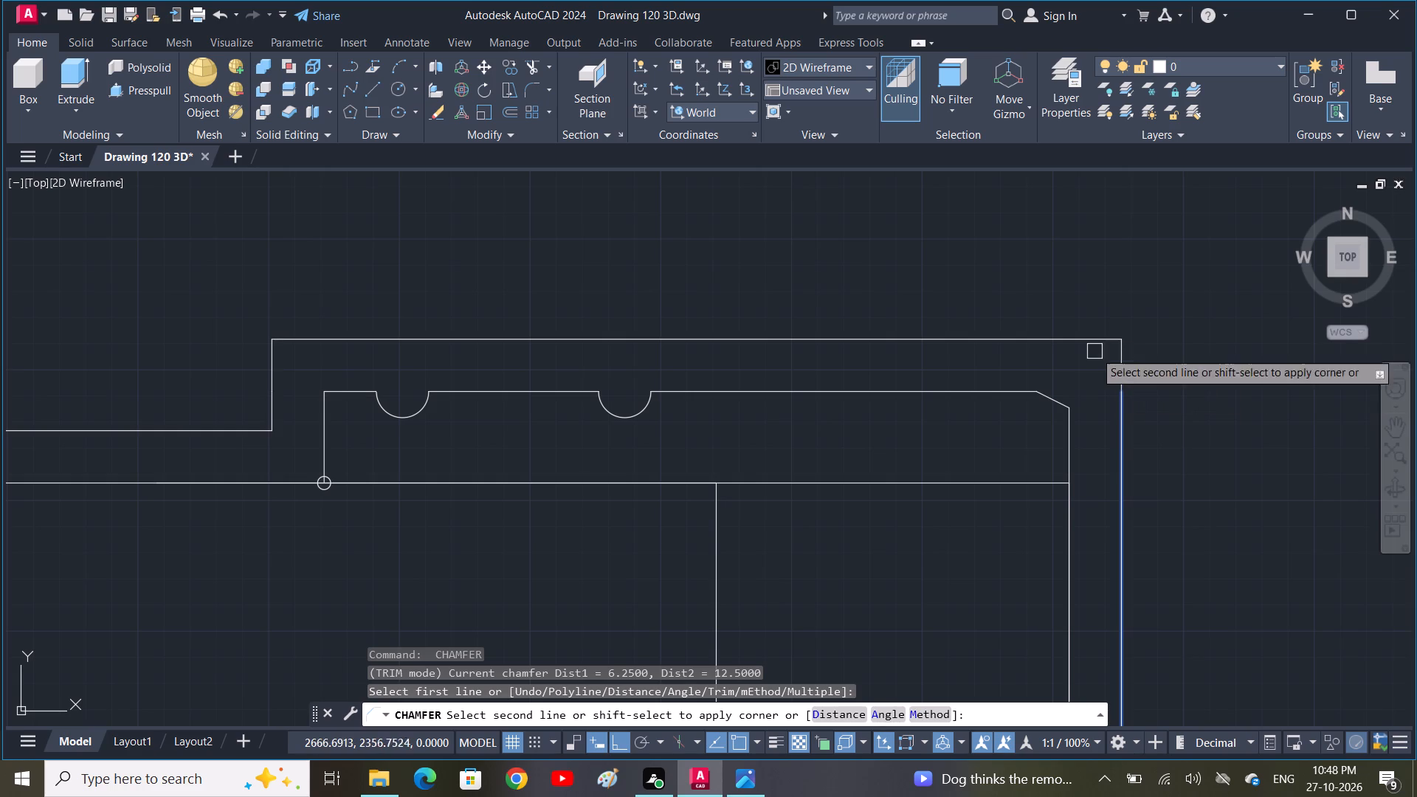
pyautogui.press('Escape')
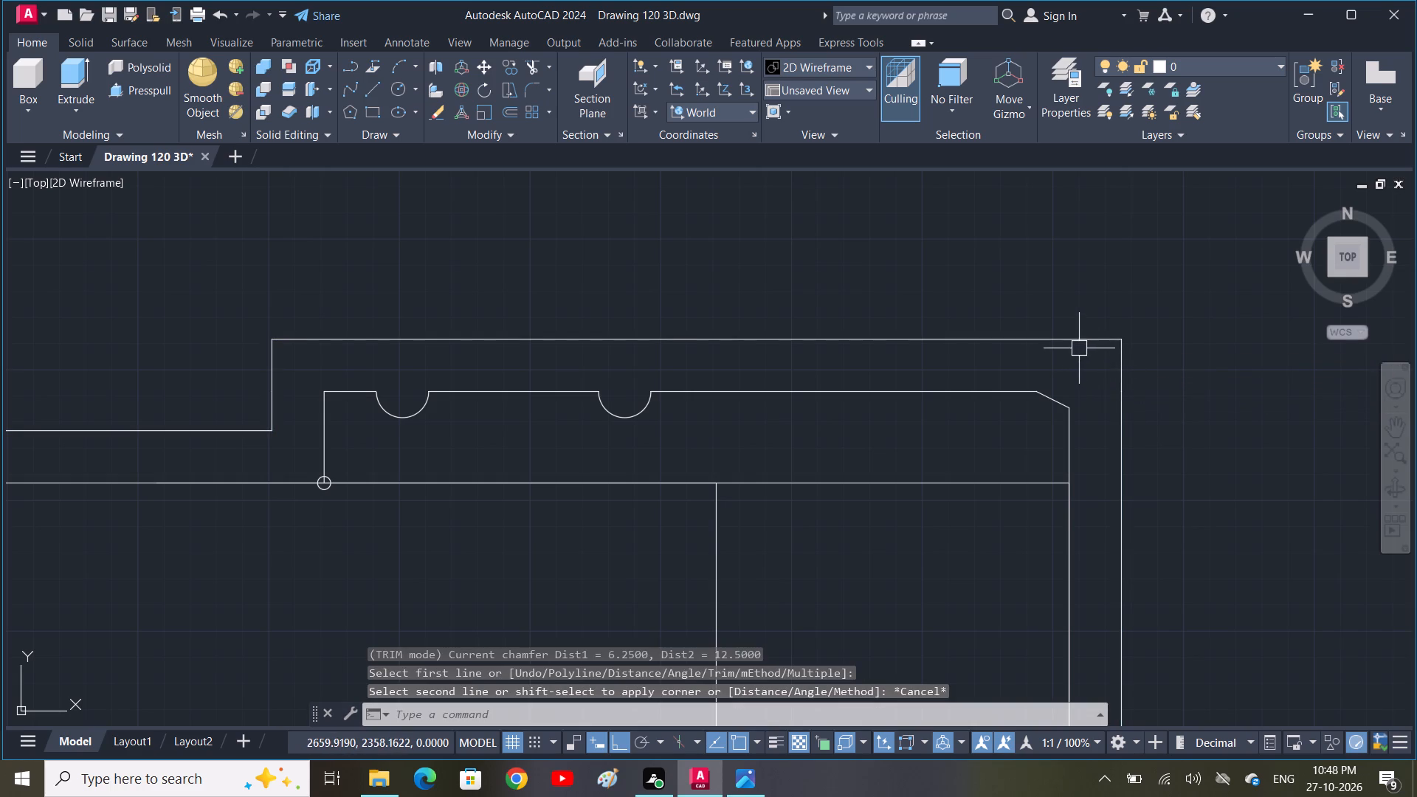
# Chamfer the outer border's top-right corner, with distances of 6.25 along the top edge and 12.5 down the right edge.
pyautogui.press('space')
pyautogui.click(1078, 339)
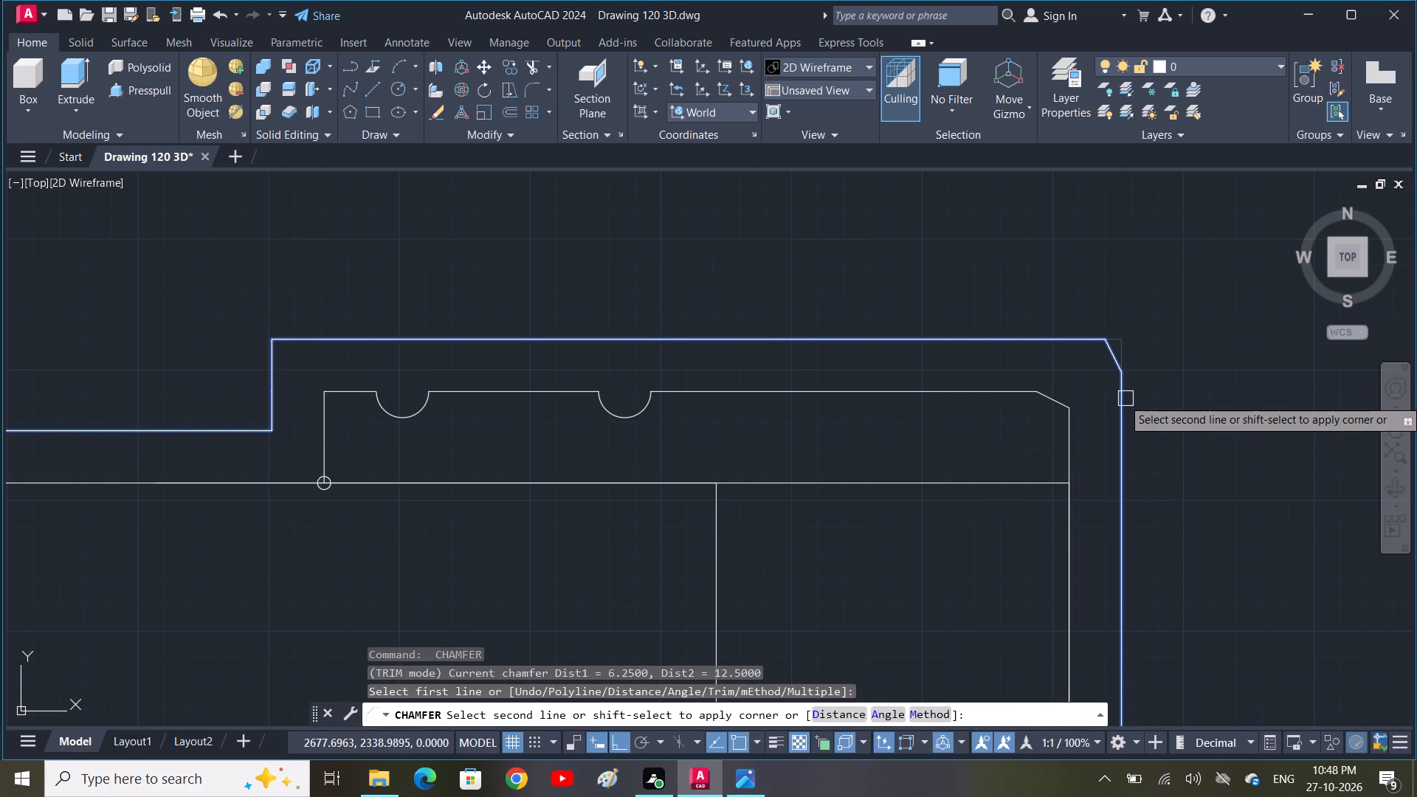
pyautogui.click(1125, 398)
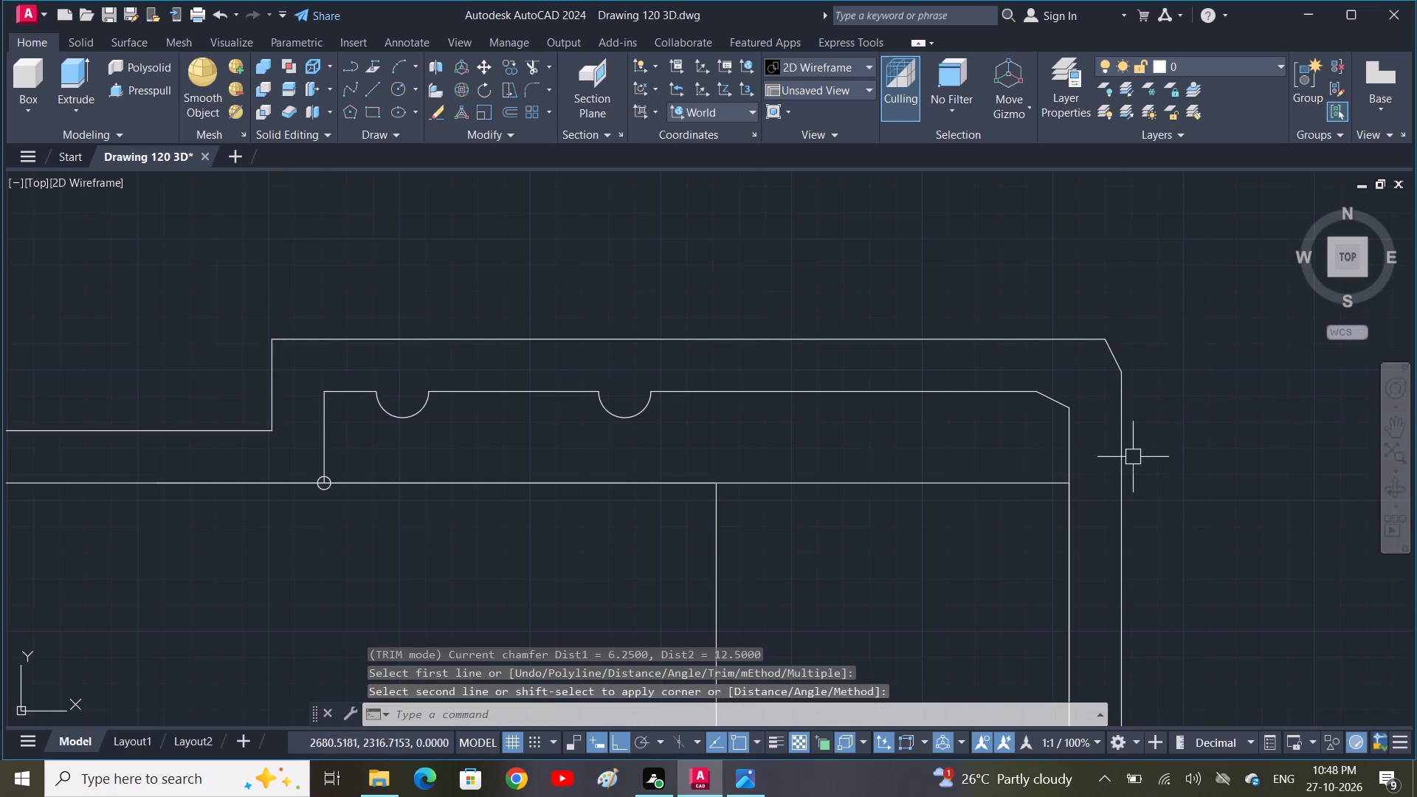
pyautogui.press('Escape')
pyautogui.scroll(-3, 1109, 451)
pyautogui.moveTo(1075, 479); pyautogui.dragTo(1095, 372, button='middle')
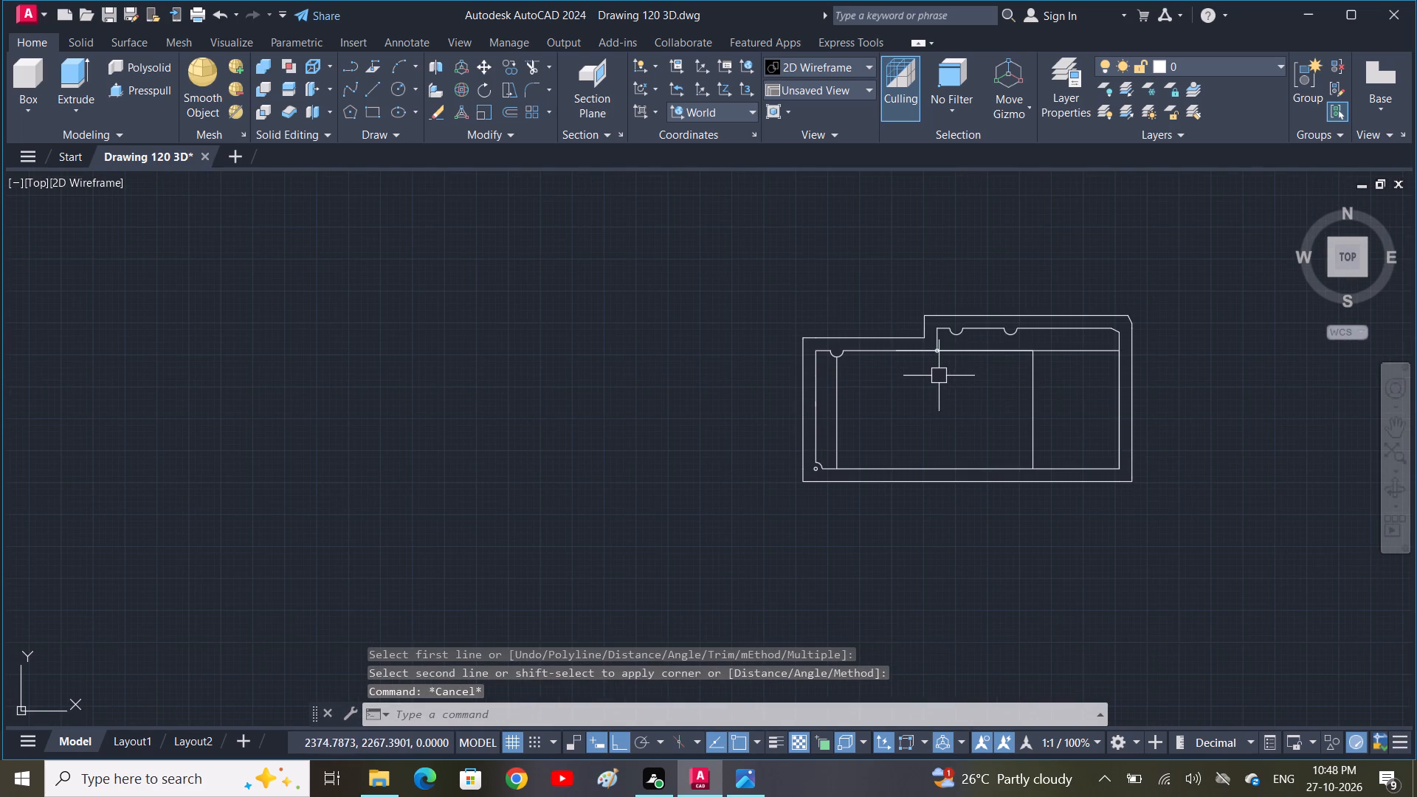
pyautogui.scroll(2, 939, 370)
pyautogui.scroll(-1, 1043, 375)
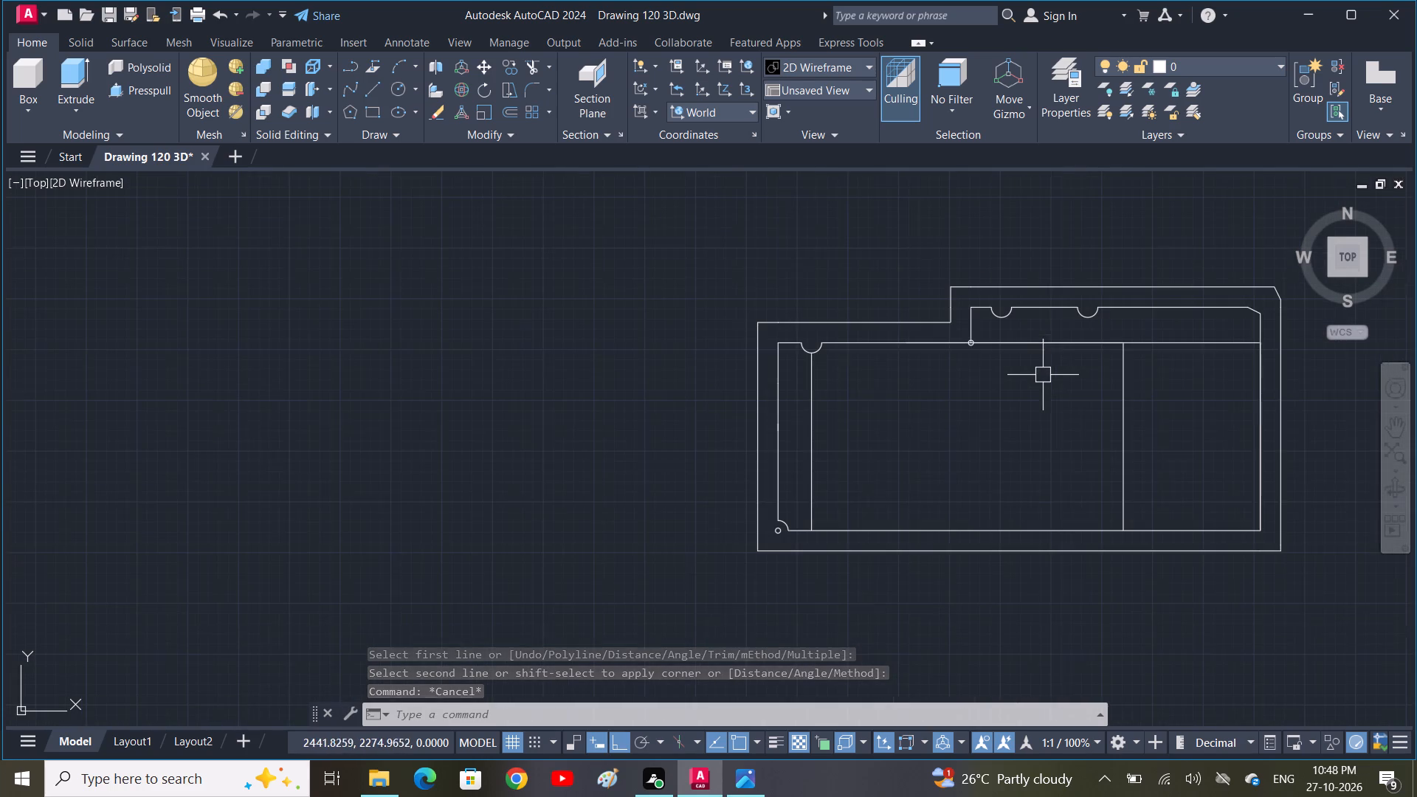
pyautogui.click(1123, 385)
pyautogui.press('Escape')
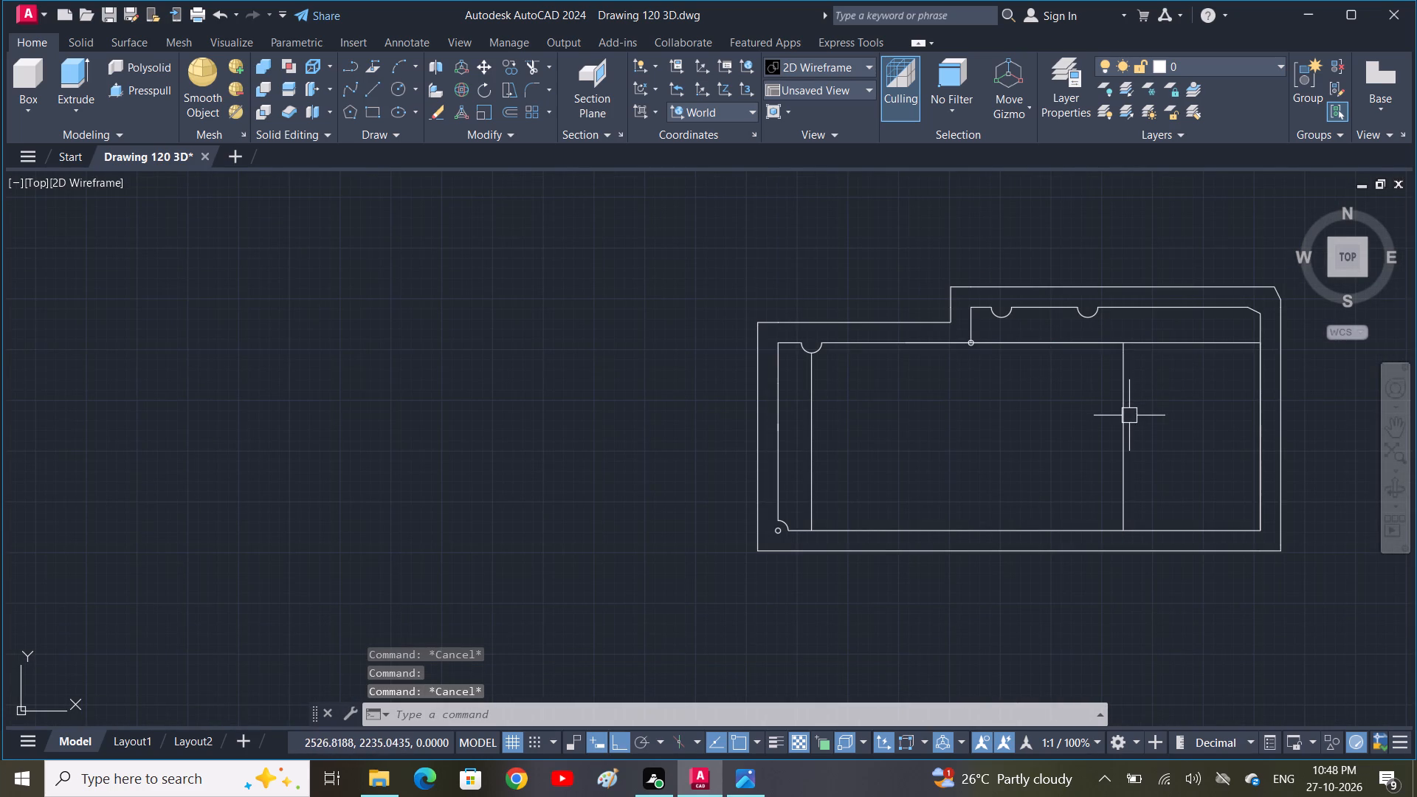
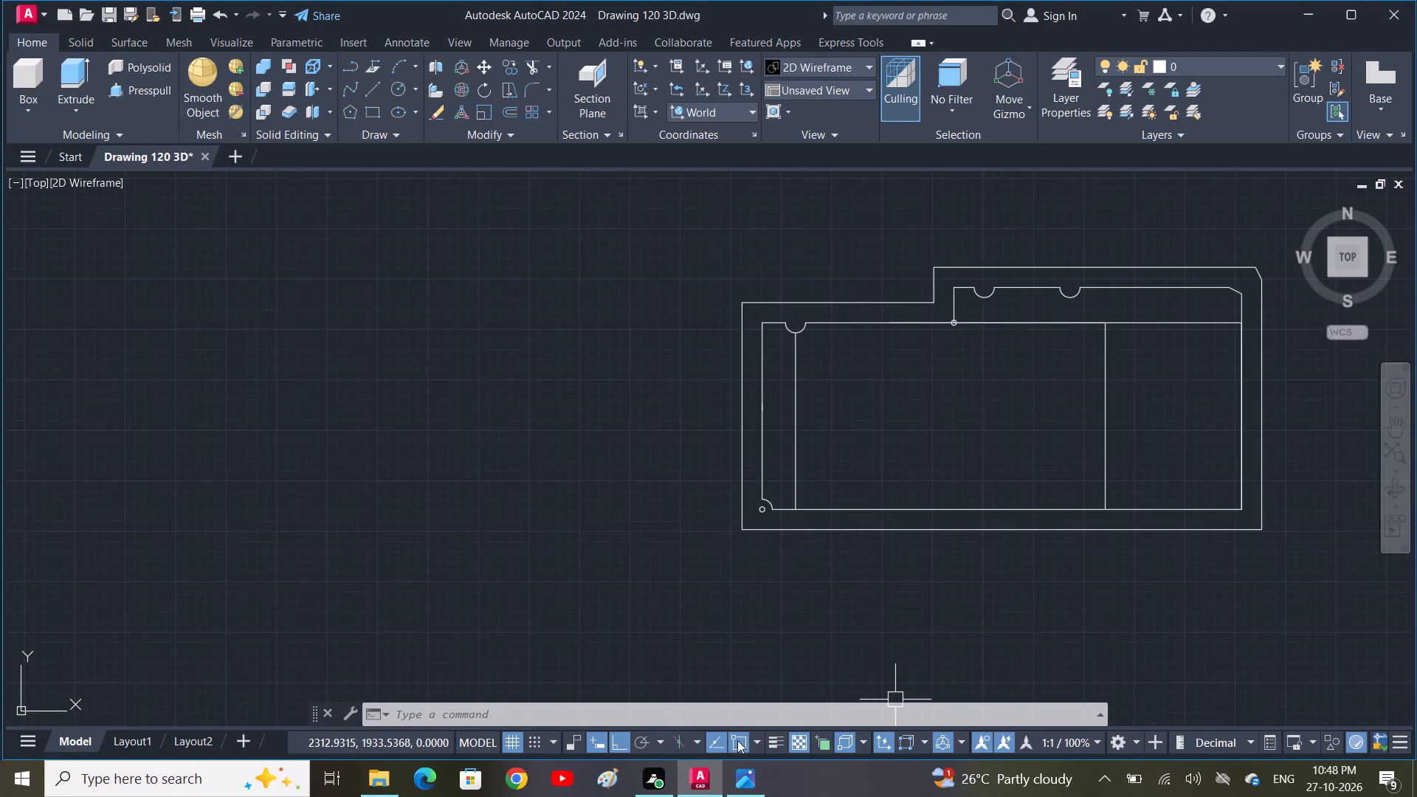
# Check the right-side dimensions in the reference image, and in AutoCAD extend a horizontal line from the inner top edge's chamfer end past the outer right edge.
pyautogui.click(744, 777)
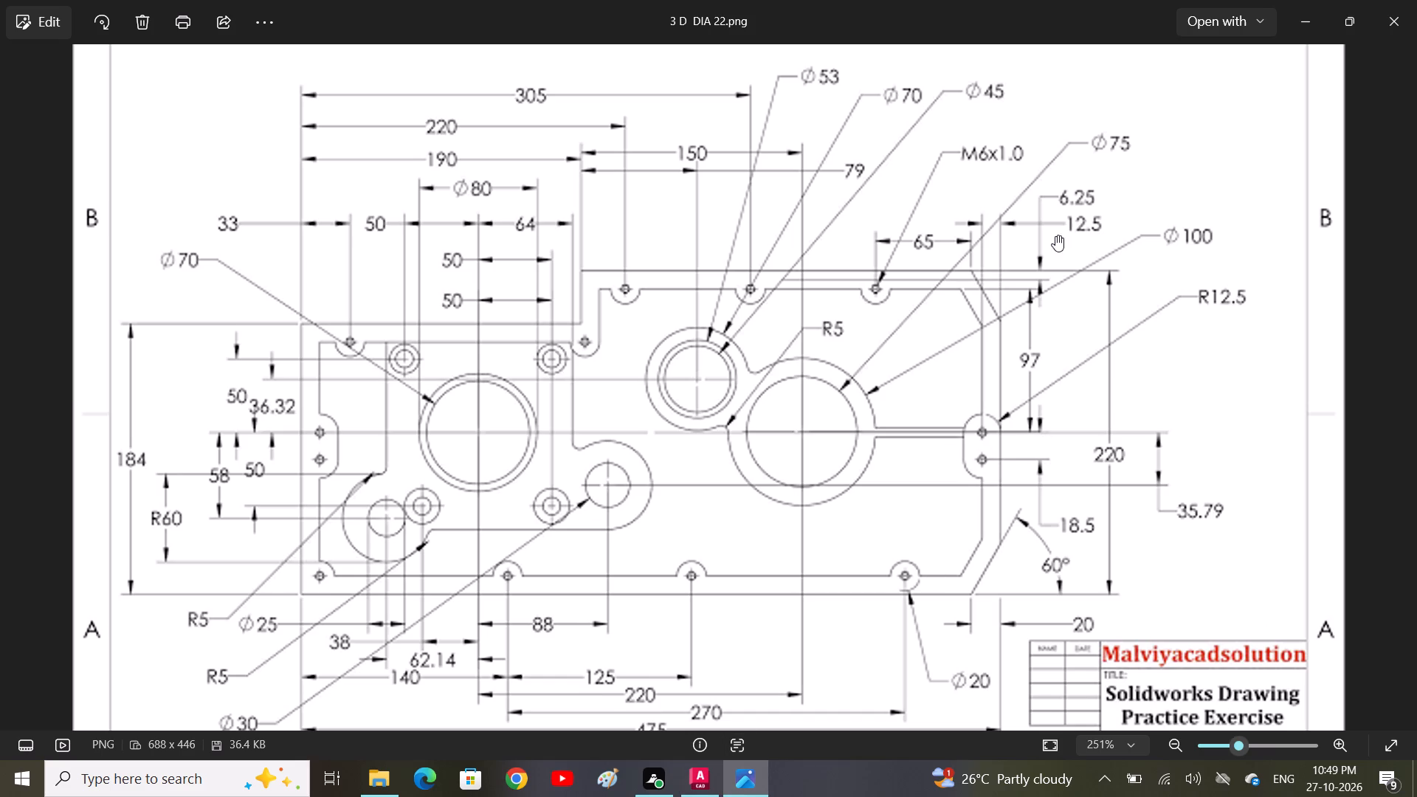
pyautogui.click(697, 778)
pyautogui.moveTo(1211, 275); pyautogui.dragTo(986, 317, button='middle')
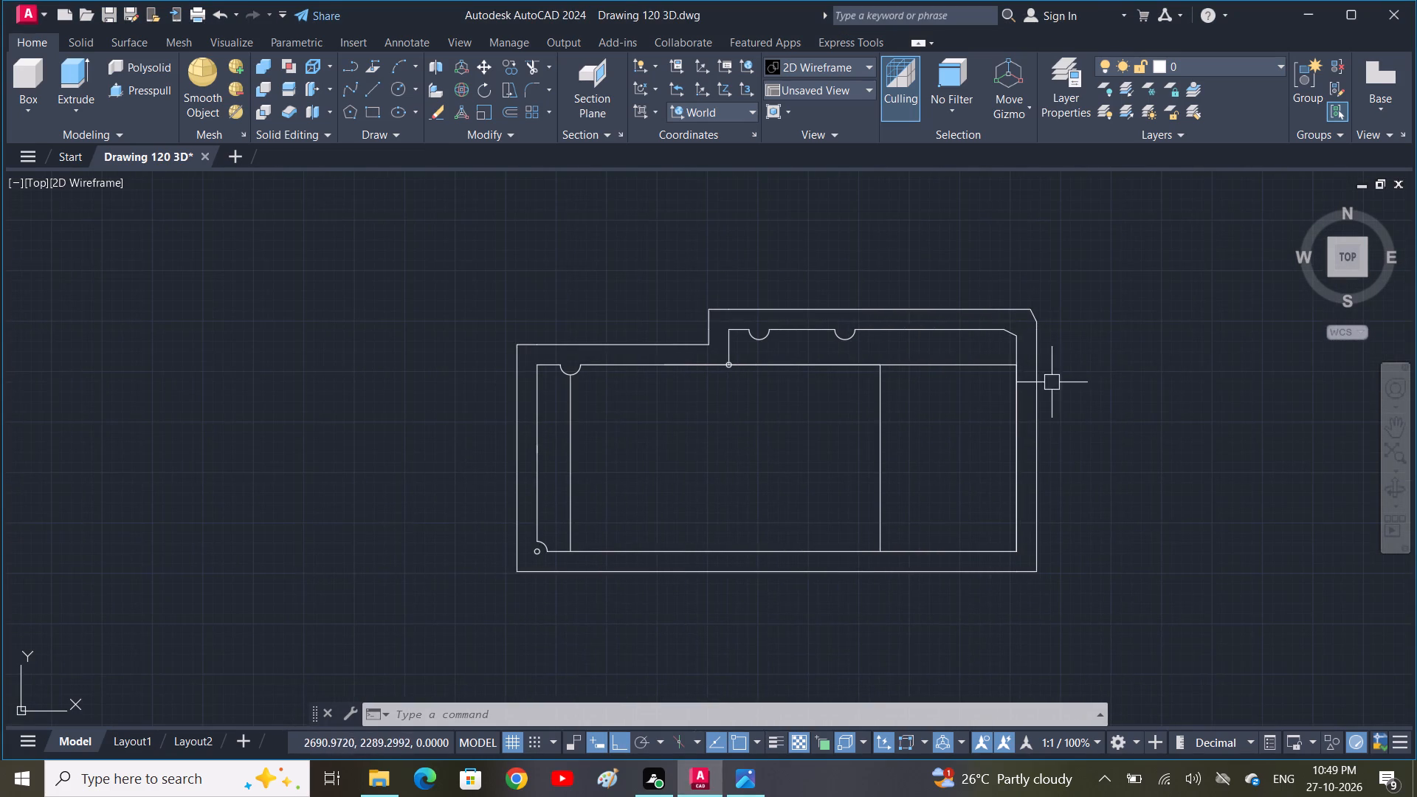
pyautogui.click(740, 783)
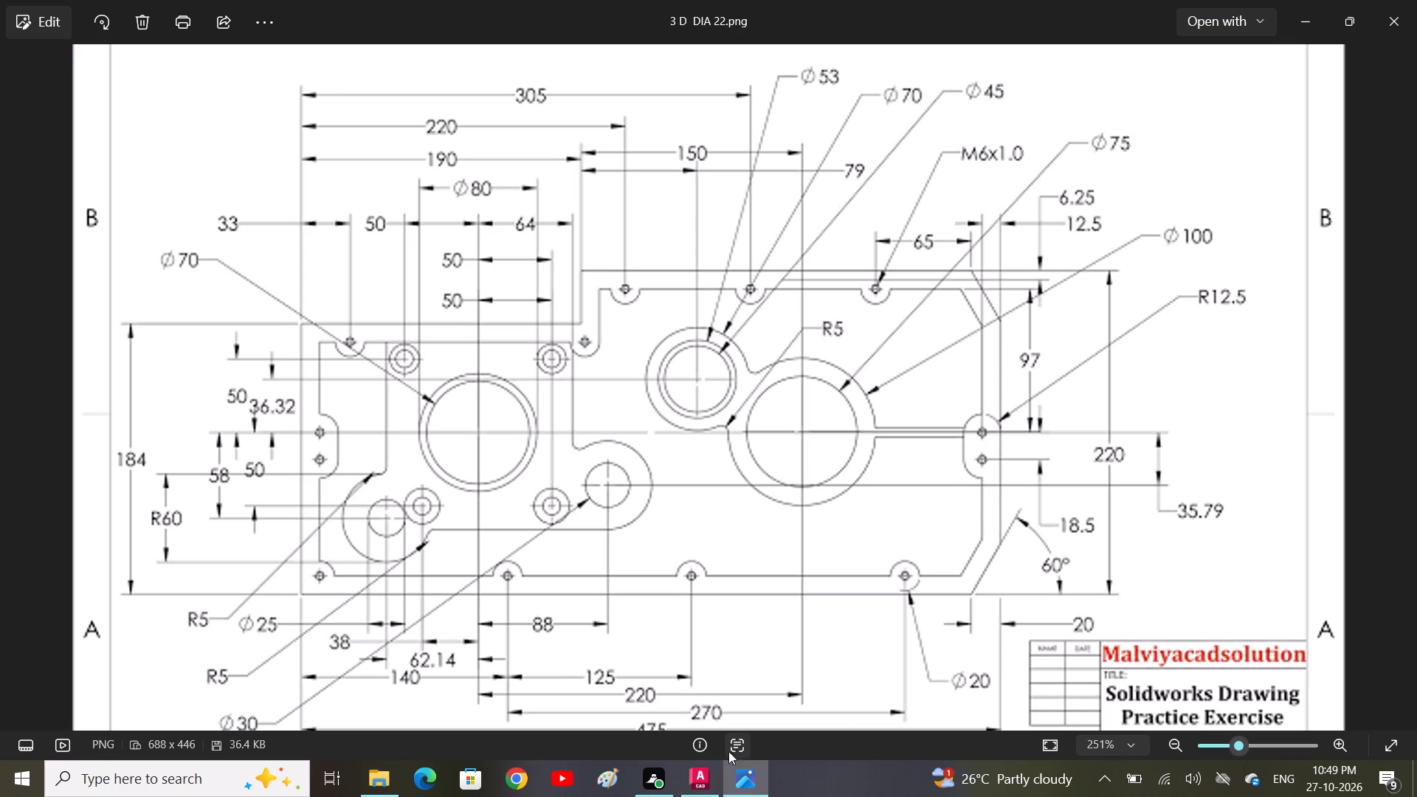
pyautogui.click(702, 774)
pyautogui.write('L')
pyautogui.press('space')
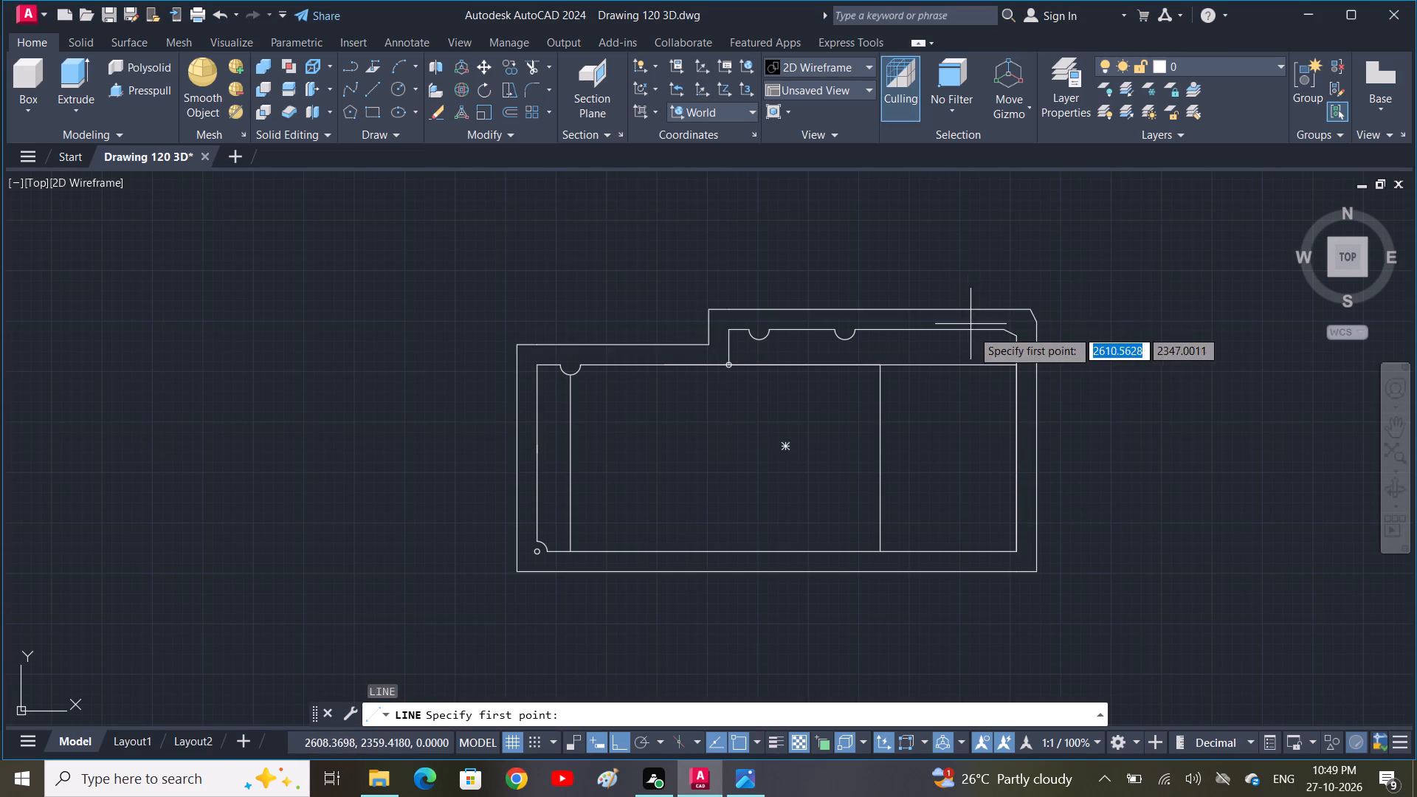
pyautogui.scroll(1, 981, 343)
pyautogui.click(1015, 322)
pyautogui.click(1145, 349)
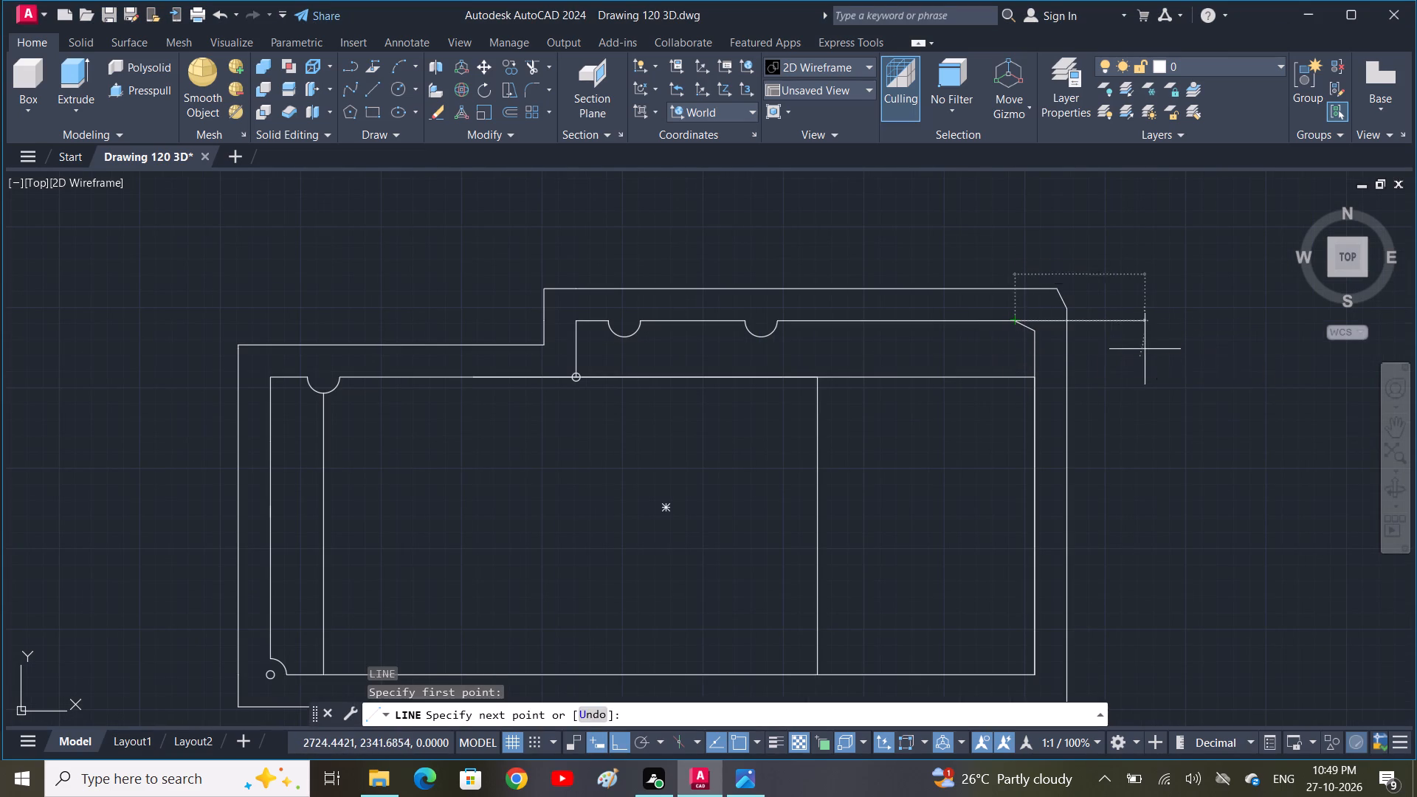
pyautogui.press('space')
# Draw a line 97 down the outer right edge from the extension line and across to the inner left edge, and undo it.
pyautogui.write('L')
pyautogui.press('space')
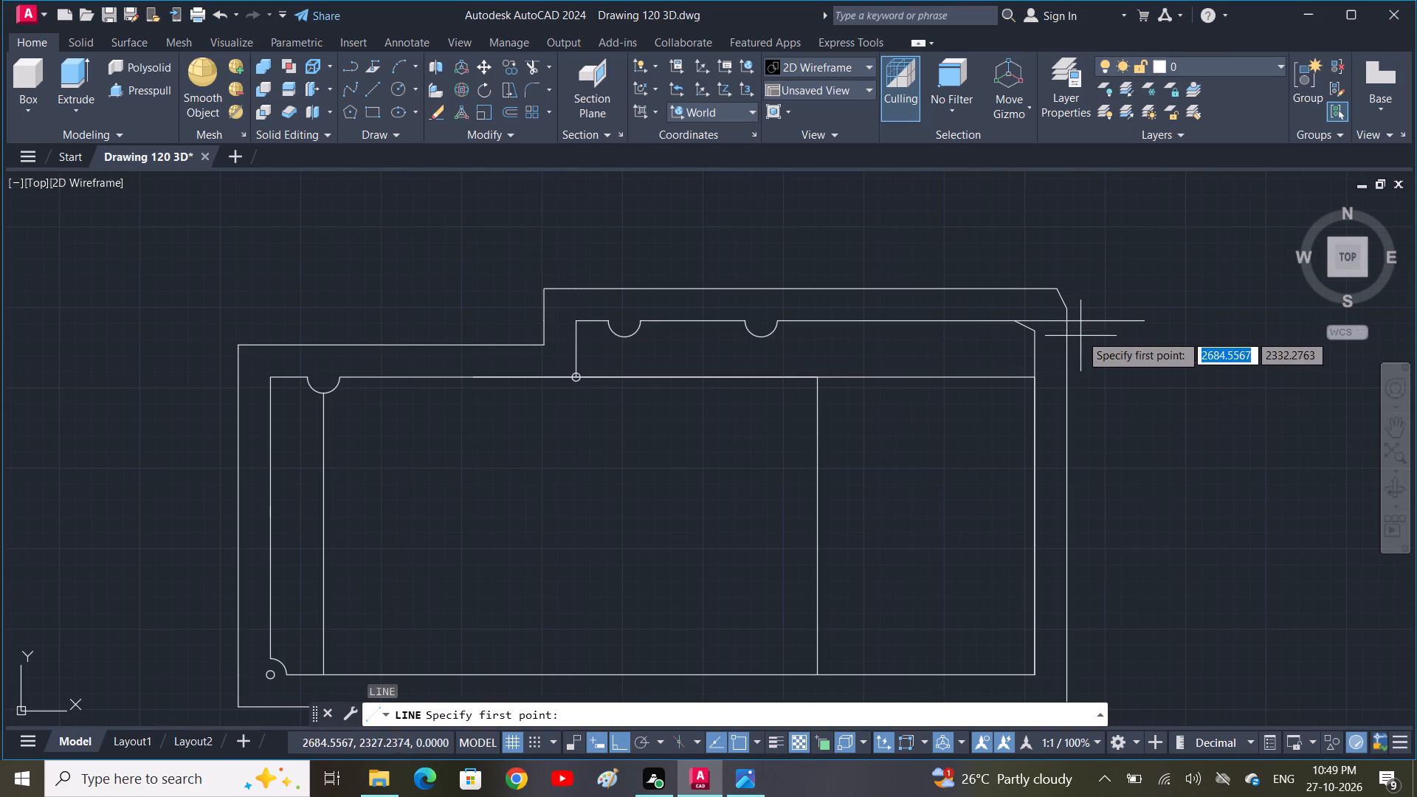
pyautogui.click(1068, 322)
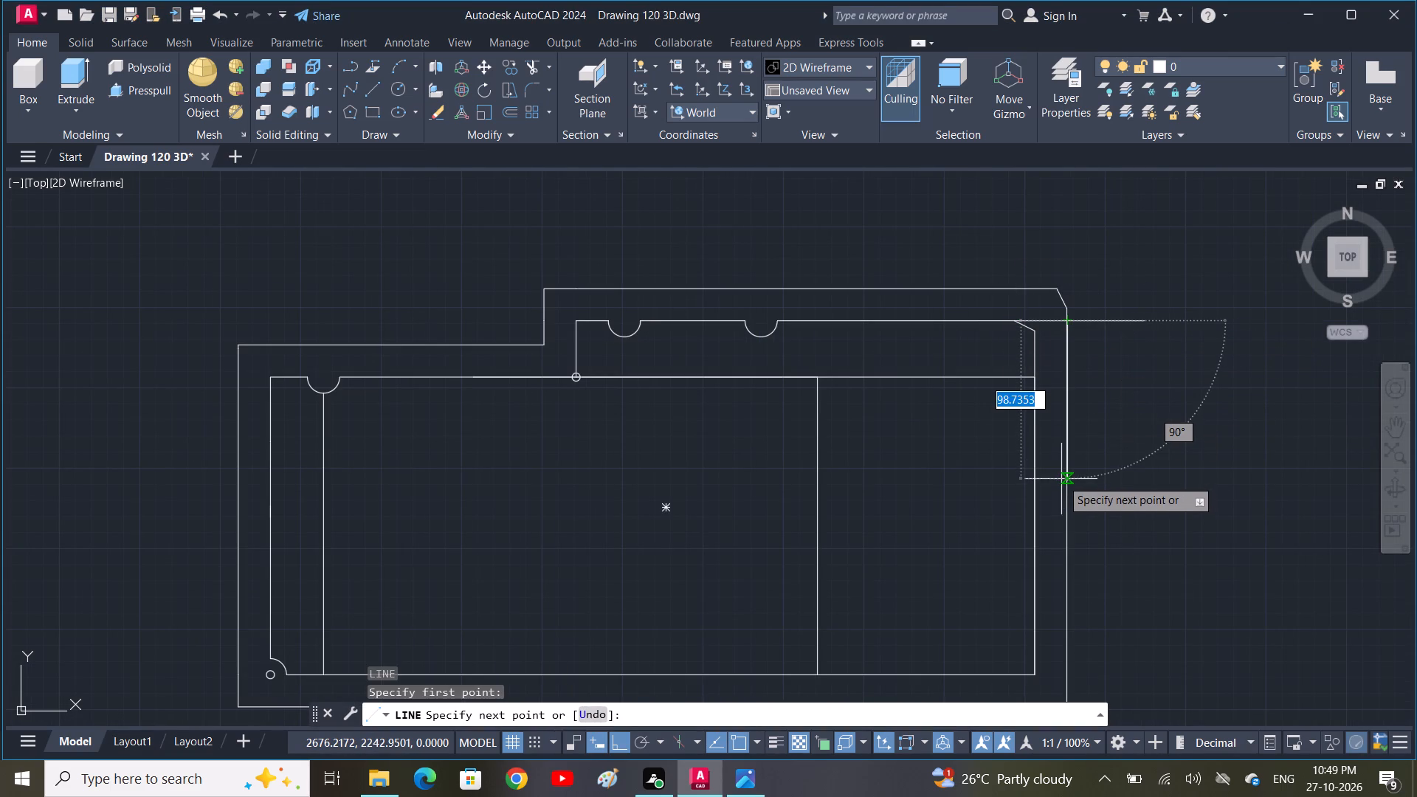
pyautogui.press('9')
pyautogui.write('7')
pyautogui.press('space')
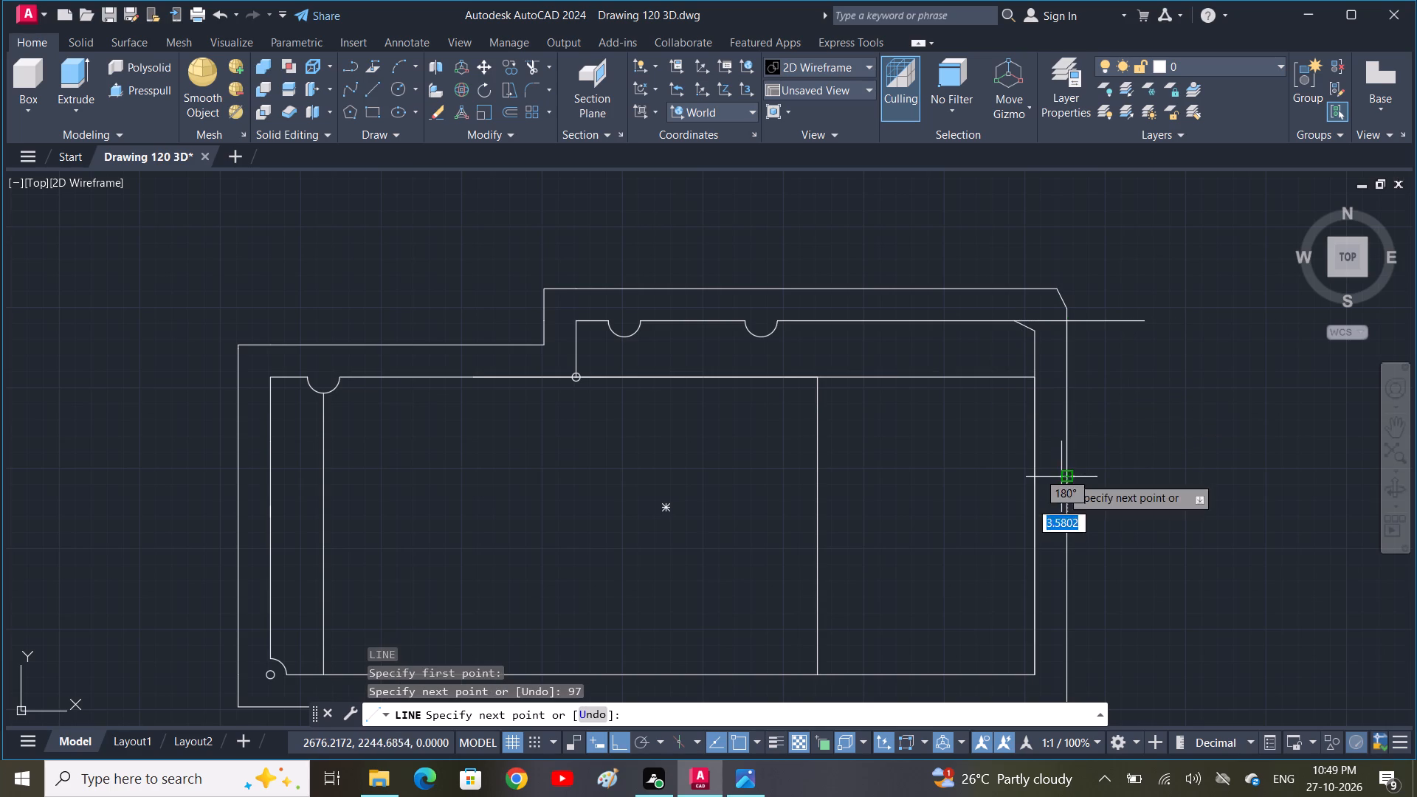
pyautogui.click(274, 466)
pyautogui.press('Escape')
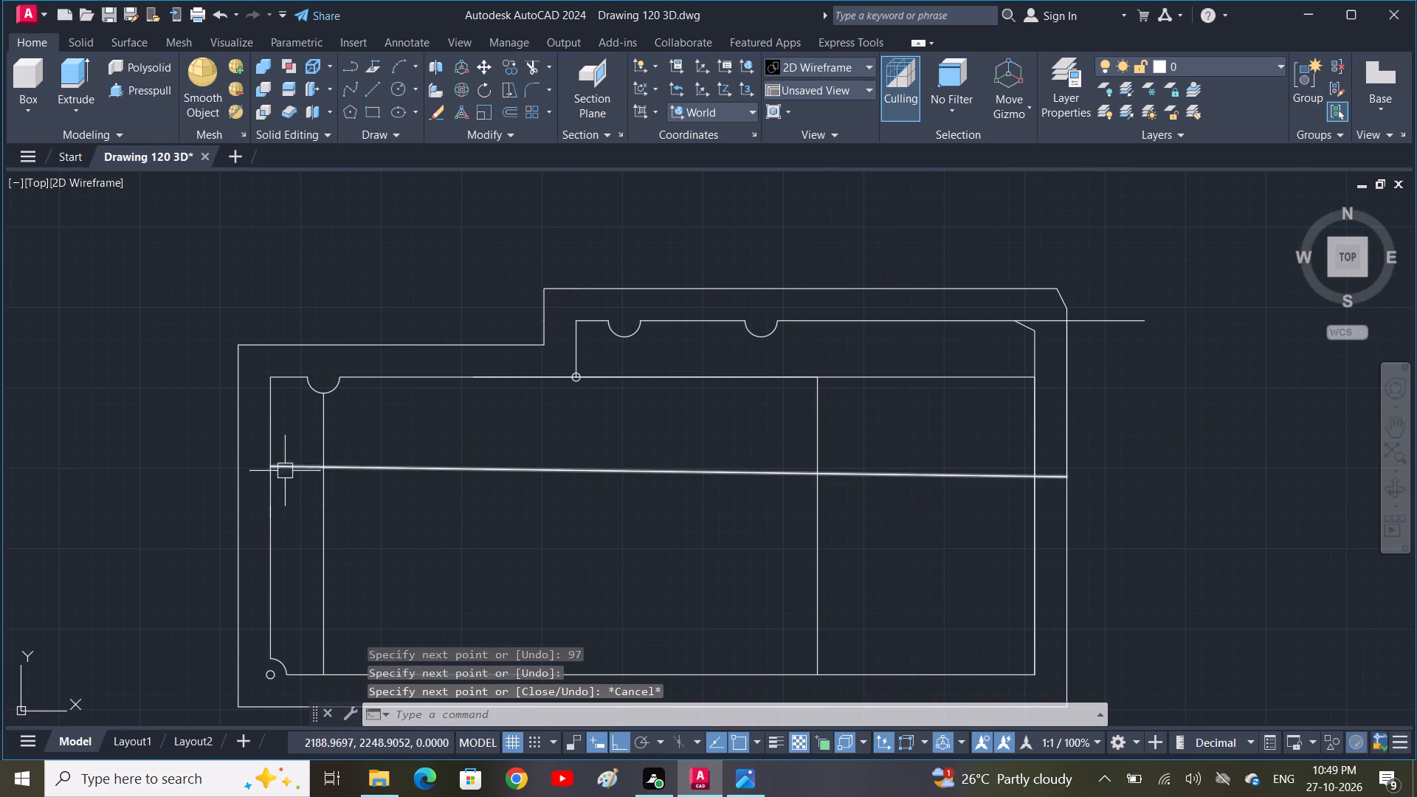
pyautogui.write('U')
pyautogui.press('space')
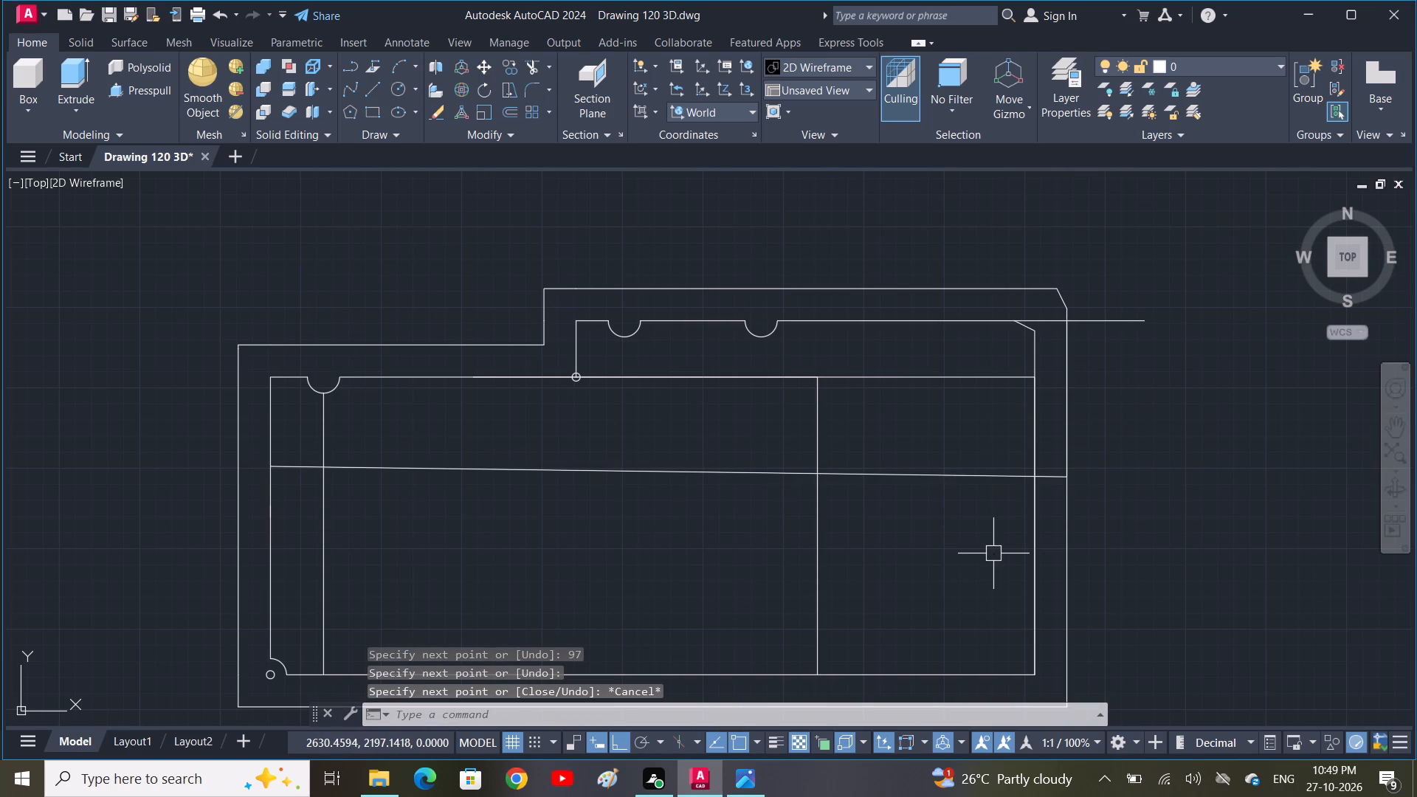
# Draw a line 97 down the outer right edge from the extension line, continuing horizontally left across the plate past the long interior vertical line.
pyautogui.write('L')
pyautogui.press('space')
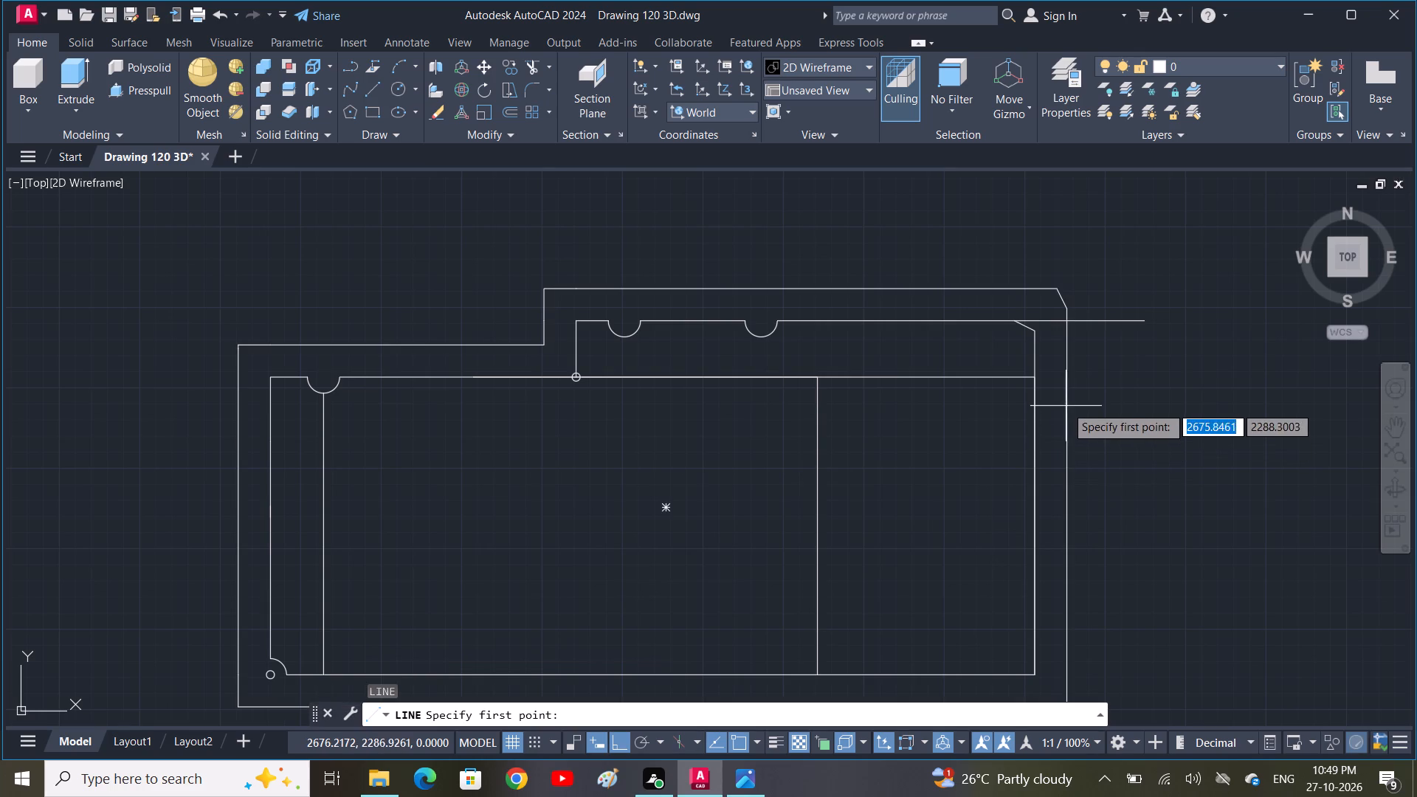
pyautogui.click(1069, 320)
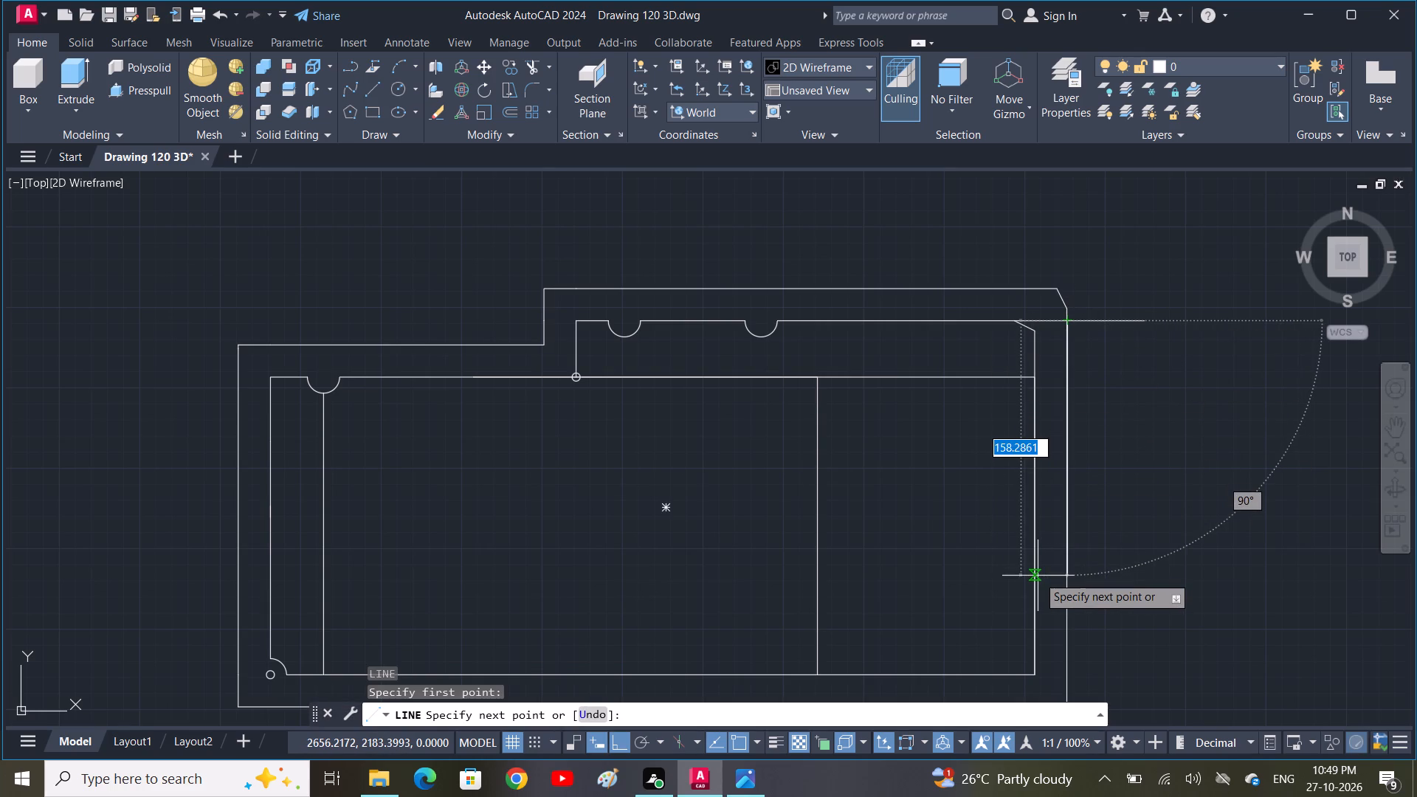
pyautogui.press('9')
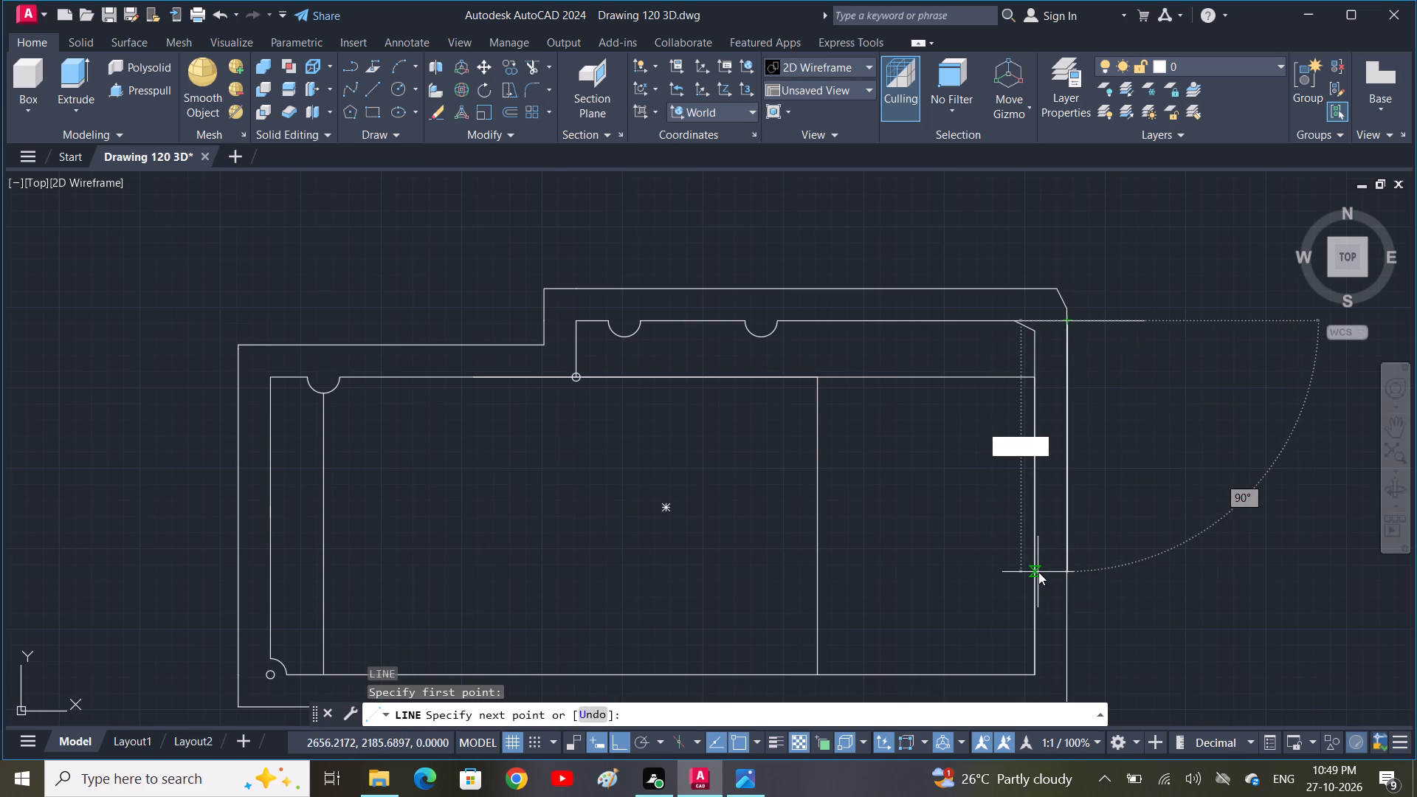
pyautogui.write('7')
pyautogui.press('space')
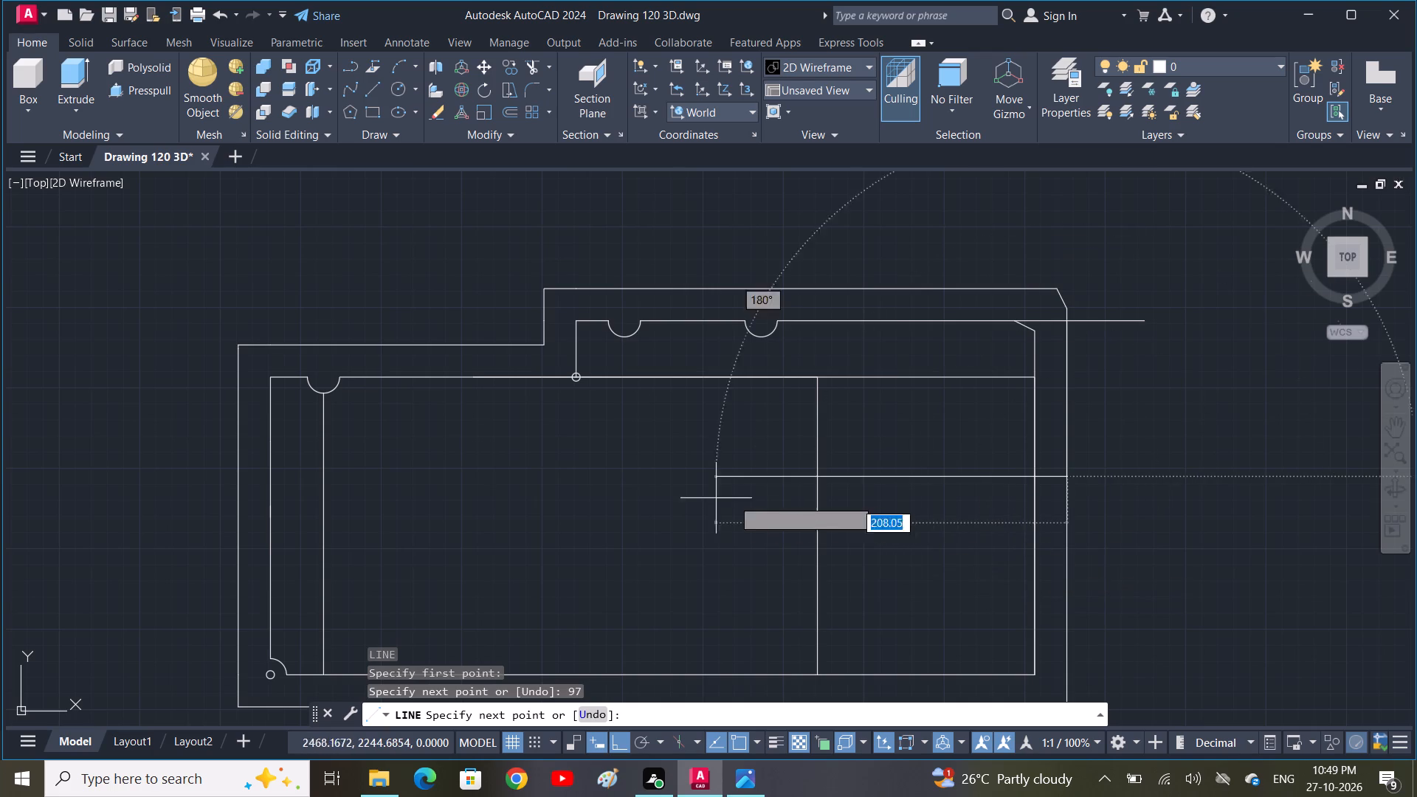
pyautogui.click(449, 489)
pyautogui.press('space')
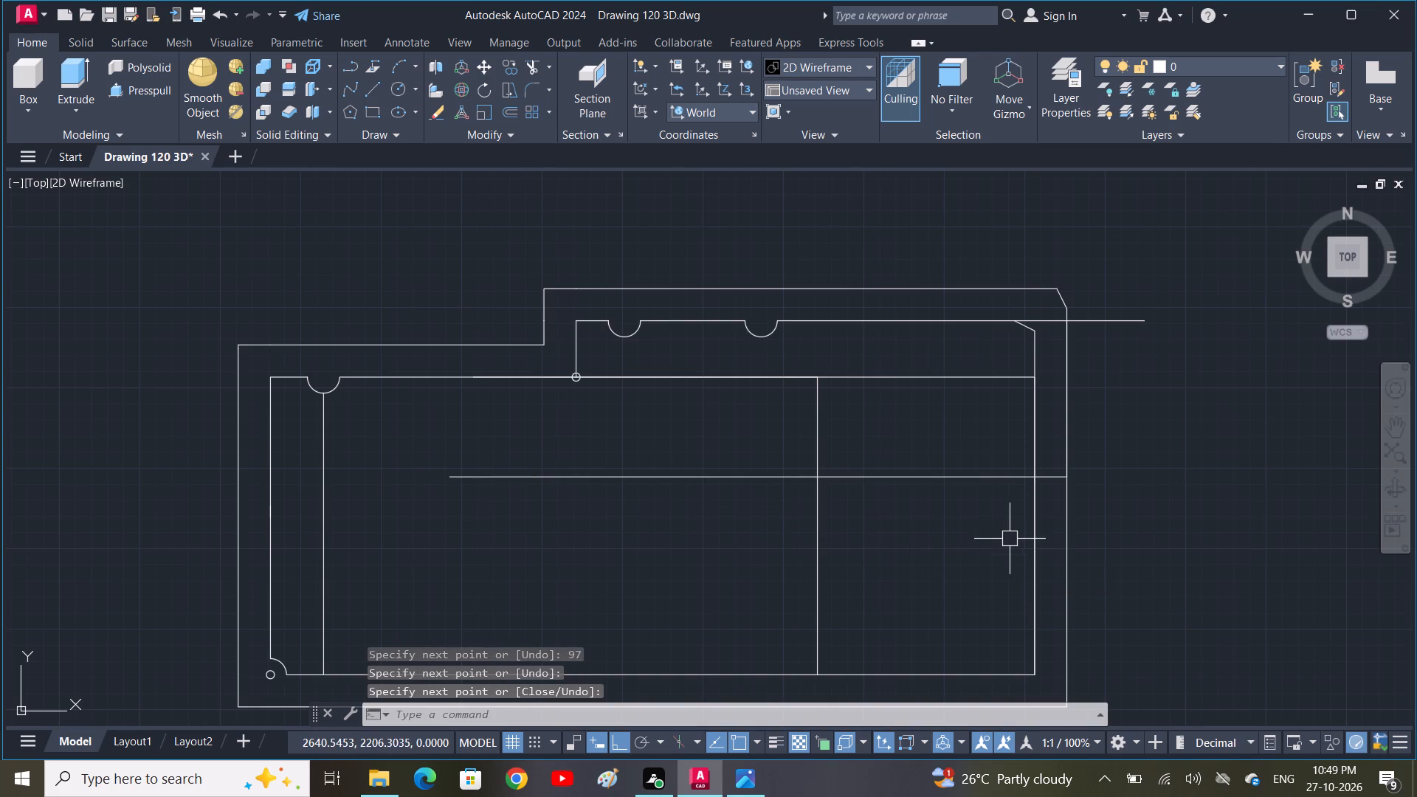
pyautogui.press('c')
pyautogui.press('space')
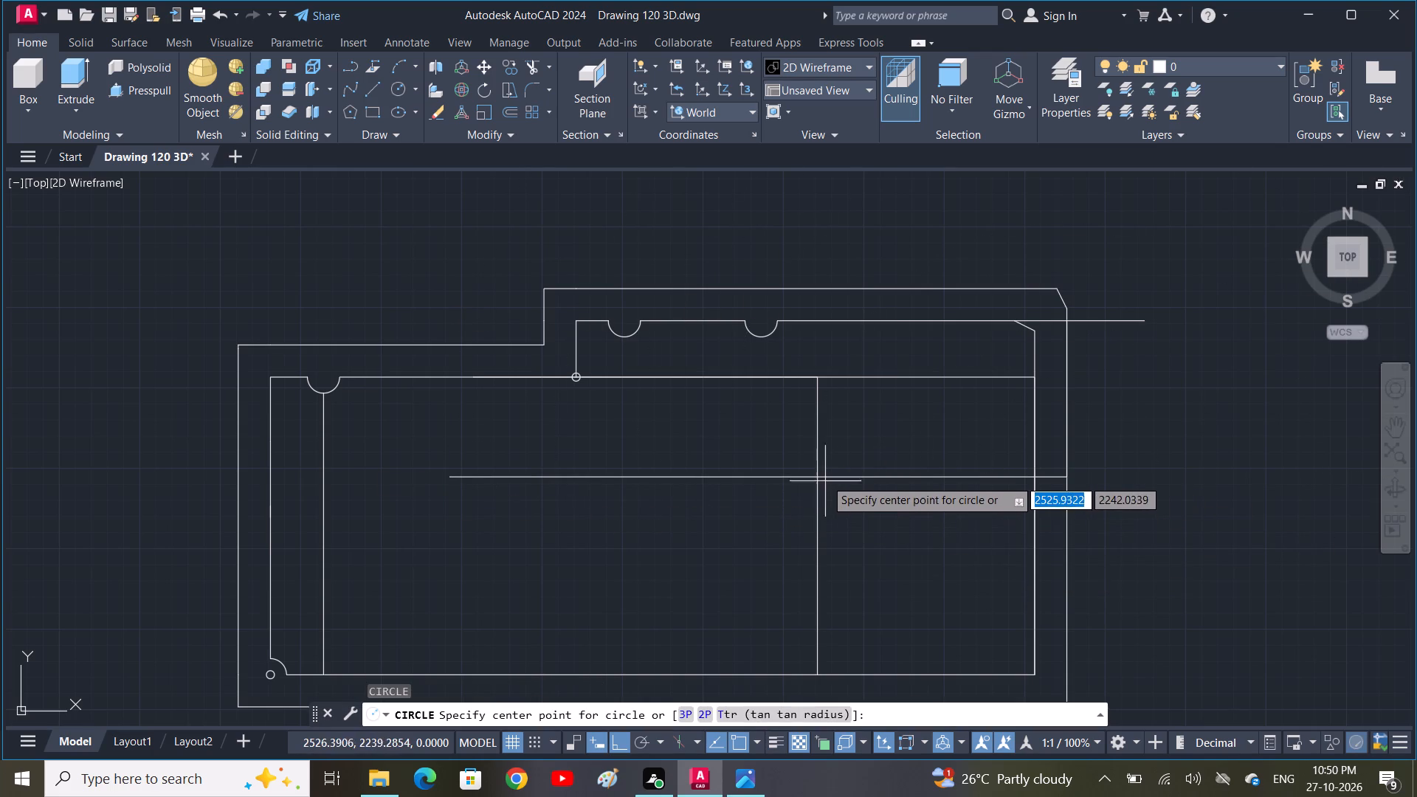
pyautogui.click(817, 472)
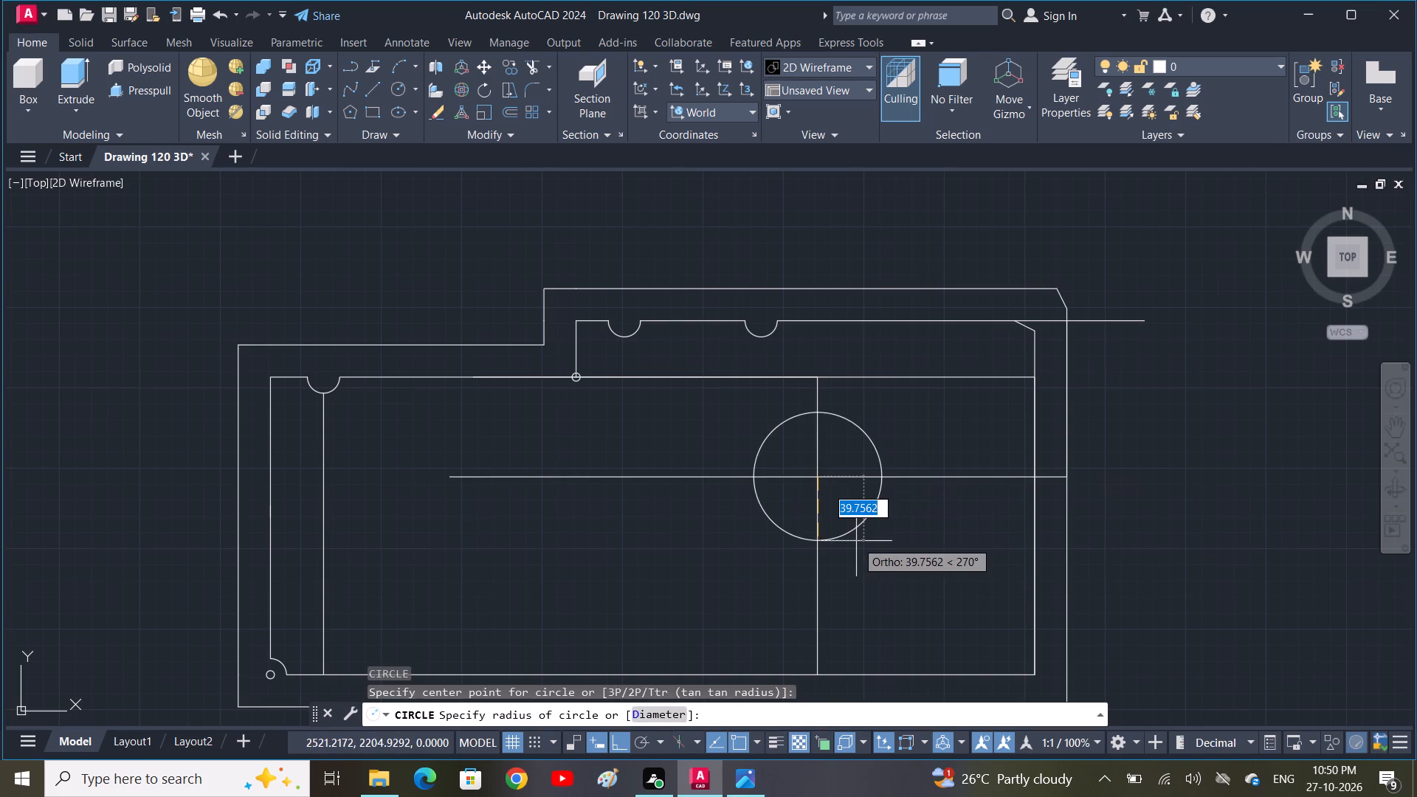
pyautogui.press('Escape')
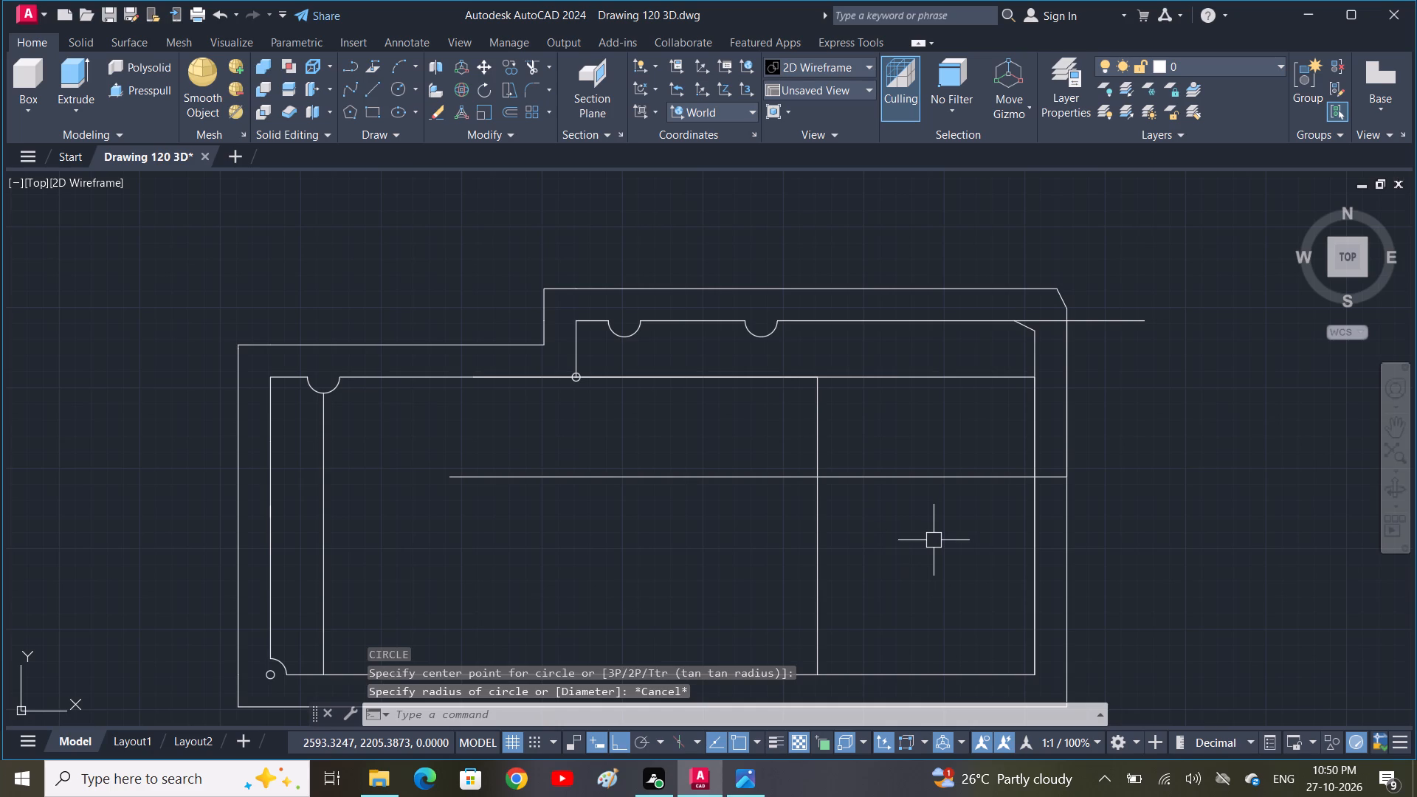
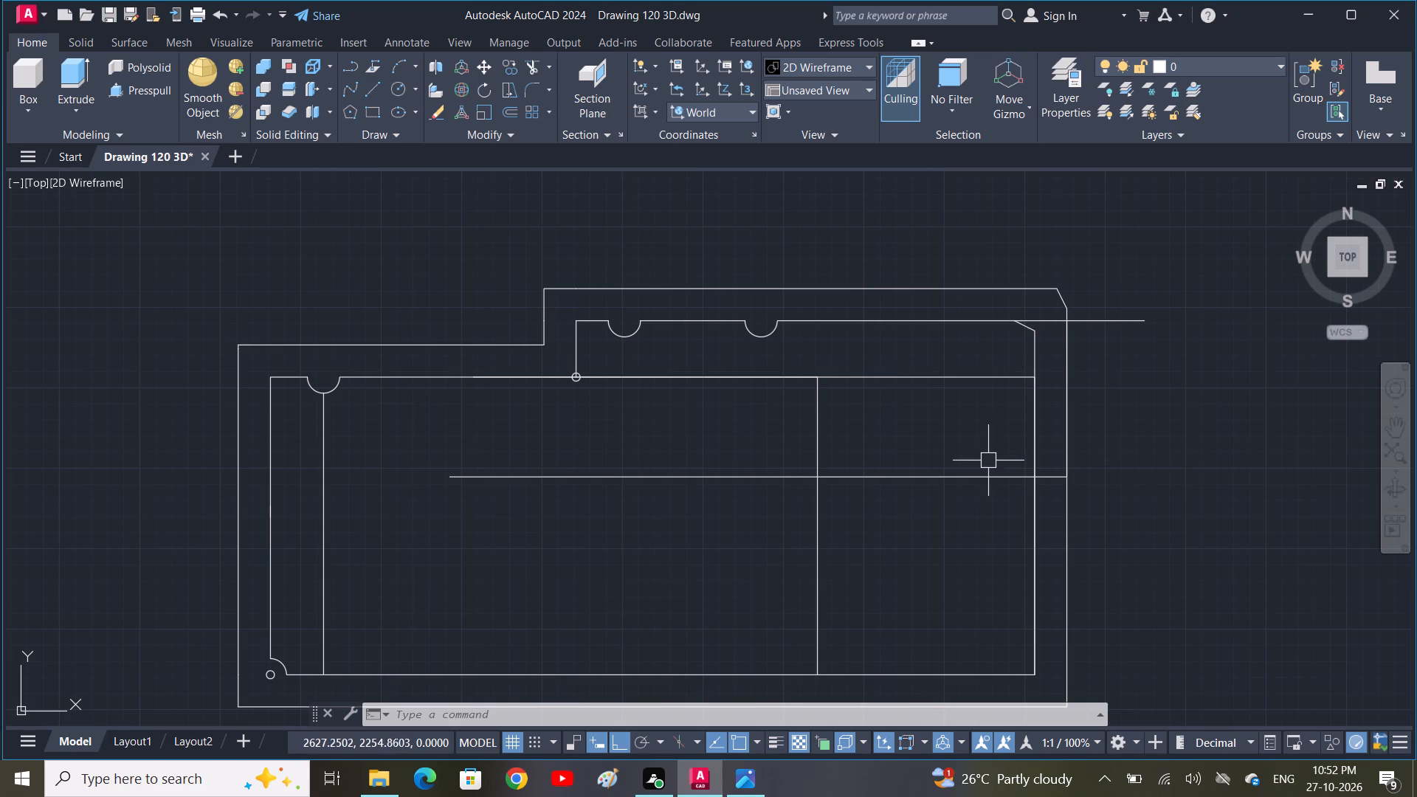
# Check the reference image, and in AutoCAD trim the horizontal line right of the small step-corner circle and the long interior vertical above the 97 line.
pyautogui.moveTo(1016, 475); pyautogui.dragTo(1117, 438, button='middle')
pyautogui.click(755, 781)
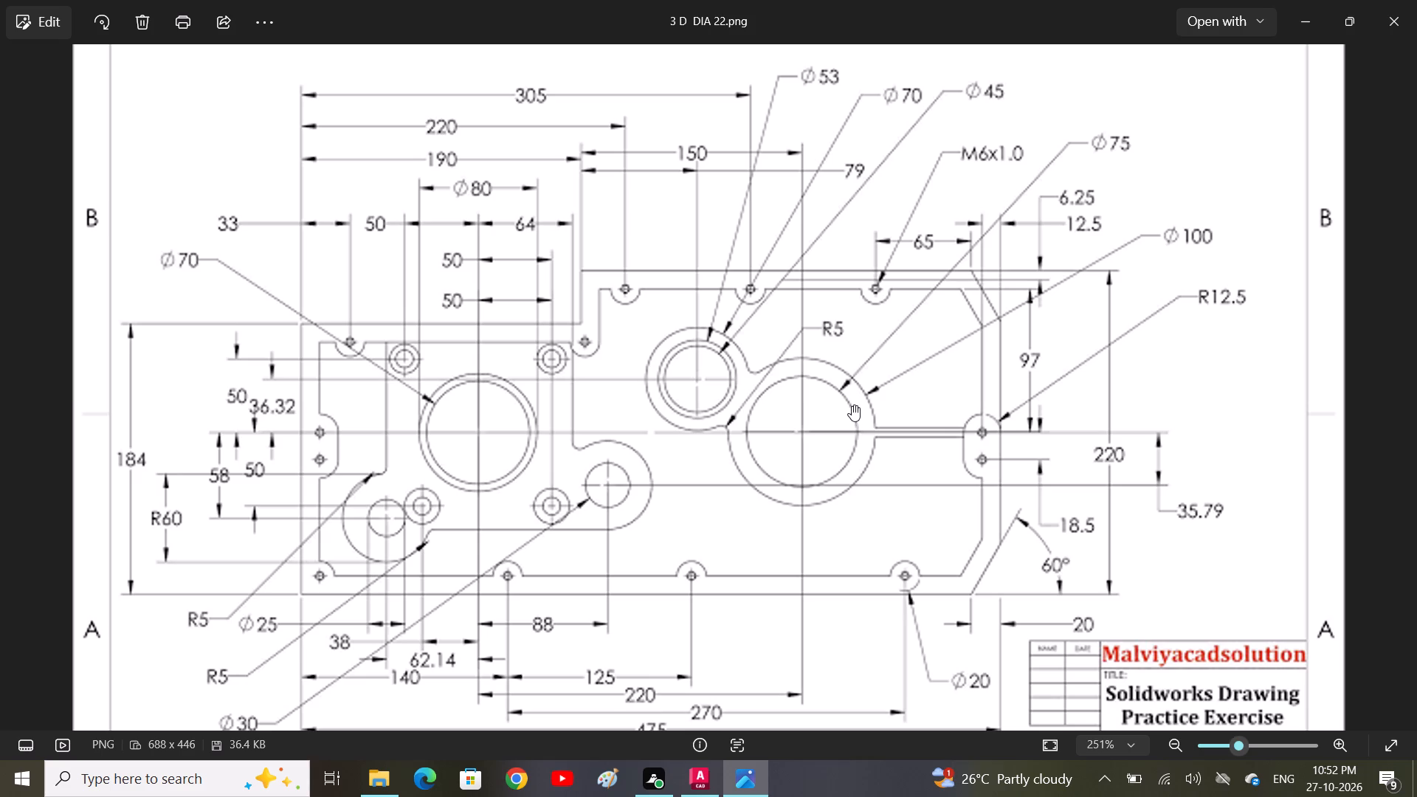
pyautogui.click(694, 781)
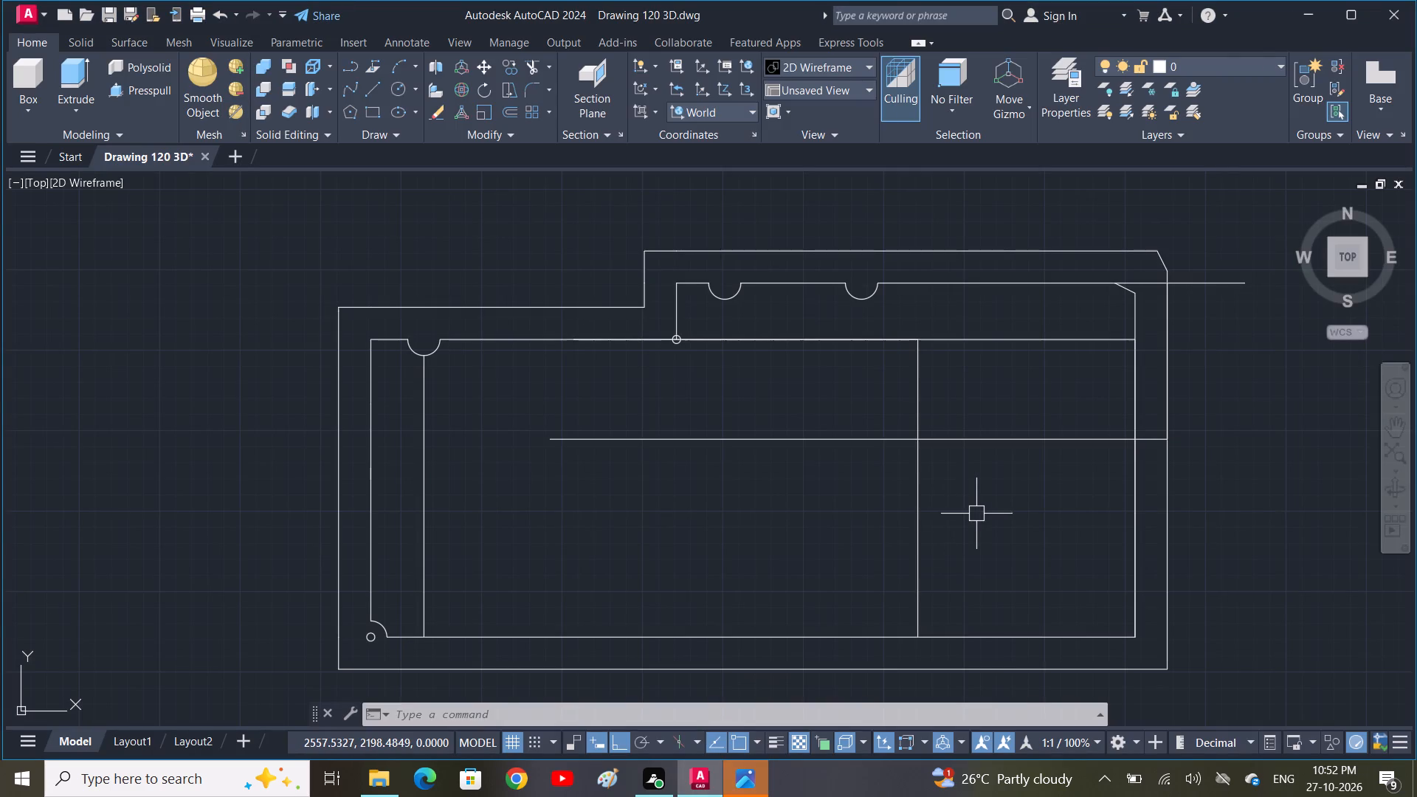
pyautogui.moveTo(976, 514); pyautogui.dragTo(929, 492, button='middle')
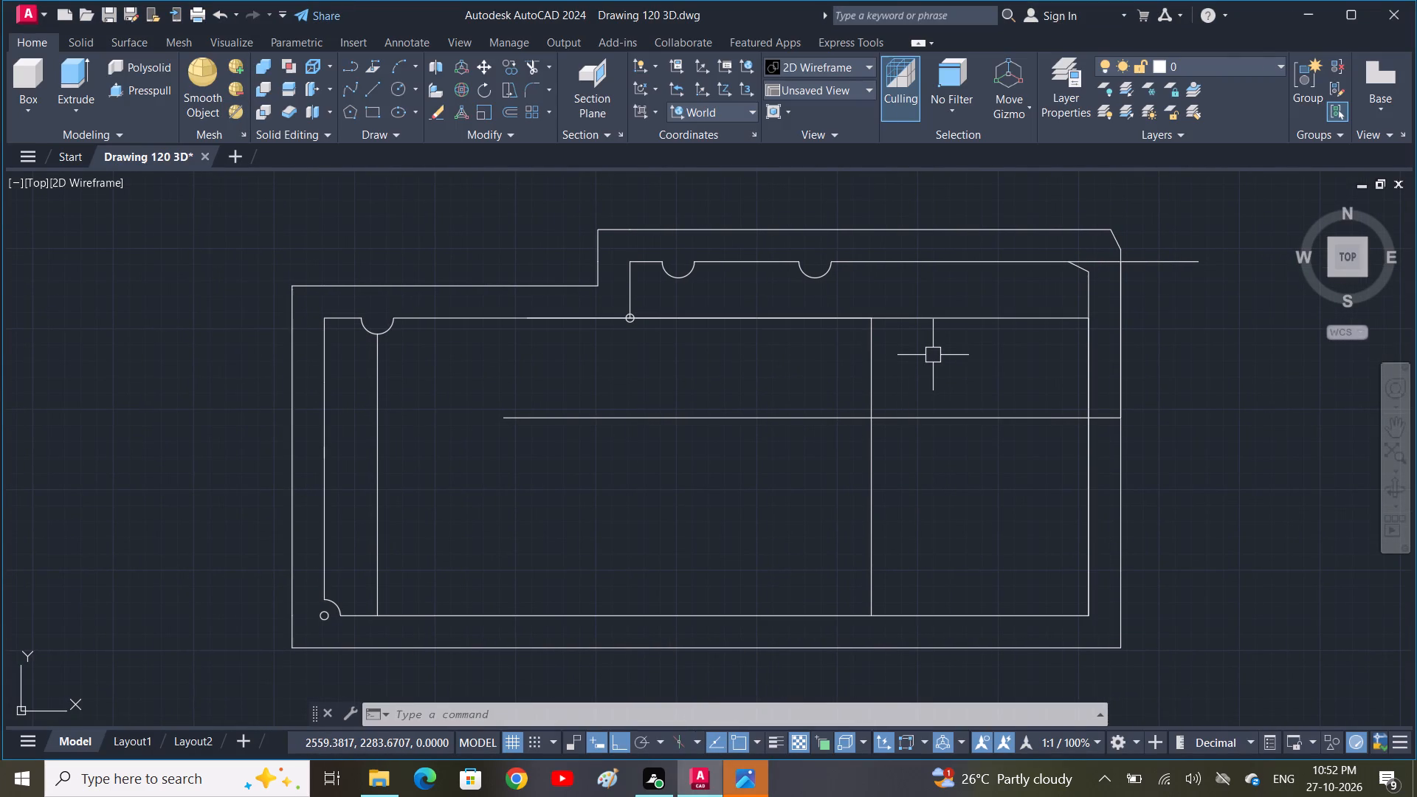
pyautogui.press('t')
pyautogui.write('R')
pyautogui.press('space')
pyautogui.moveTo(935, 355); pyautogui.dragTo(879, 296)
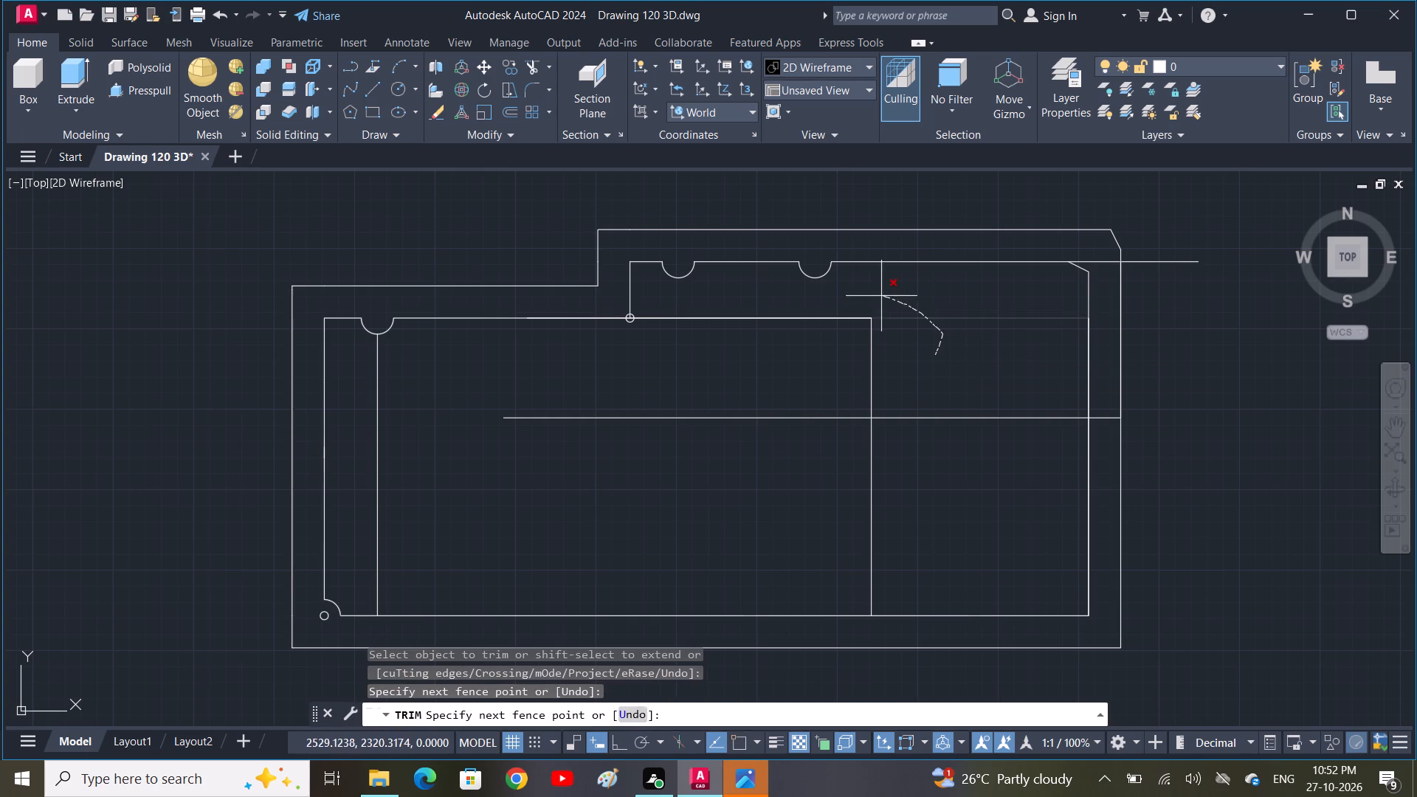
pyautogui.moveTo(879, 296); pyautogui.dragTo(914, 339)
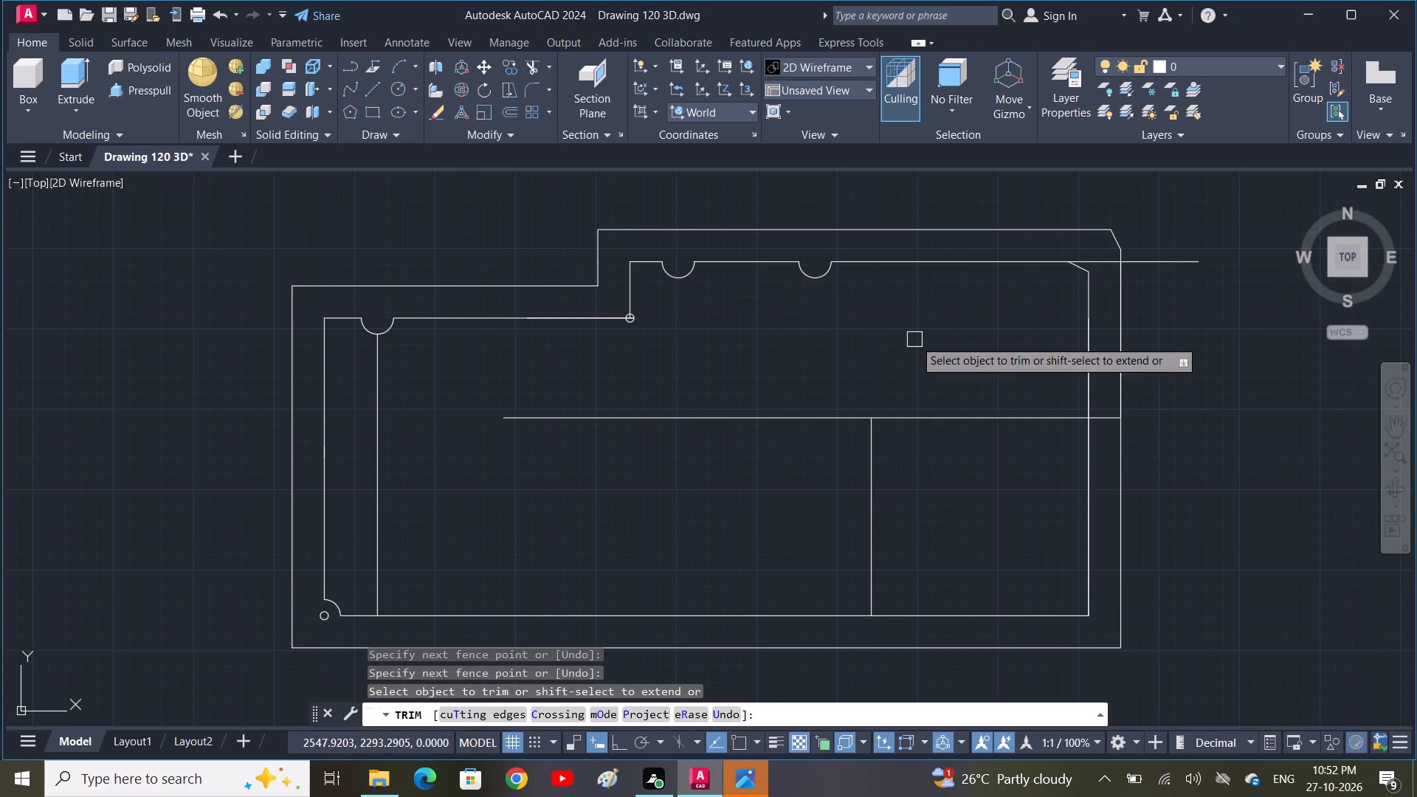
pyautogui.press('Escape')
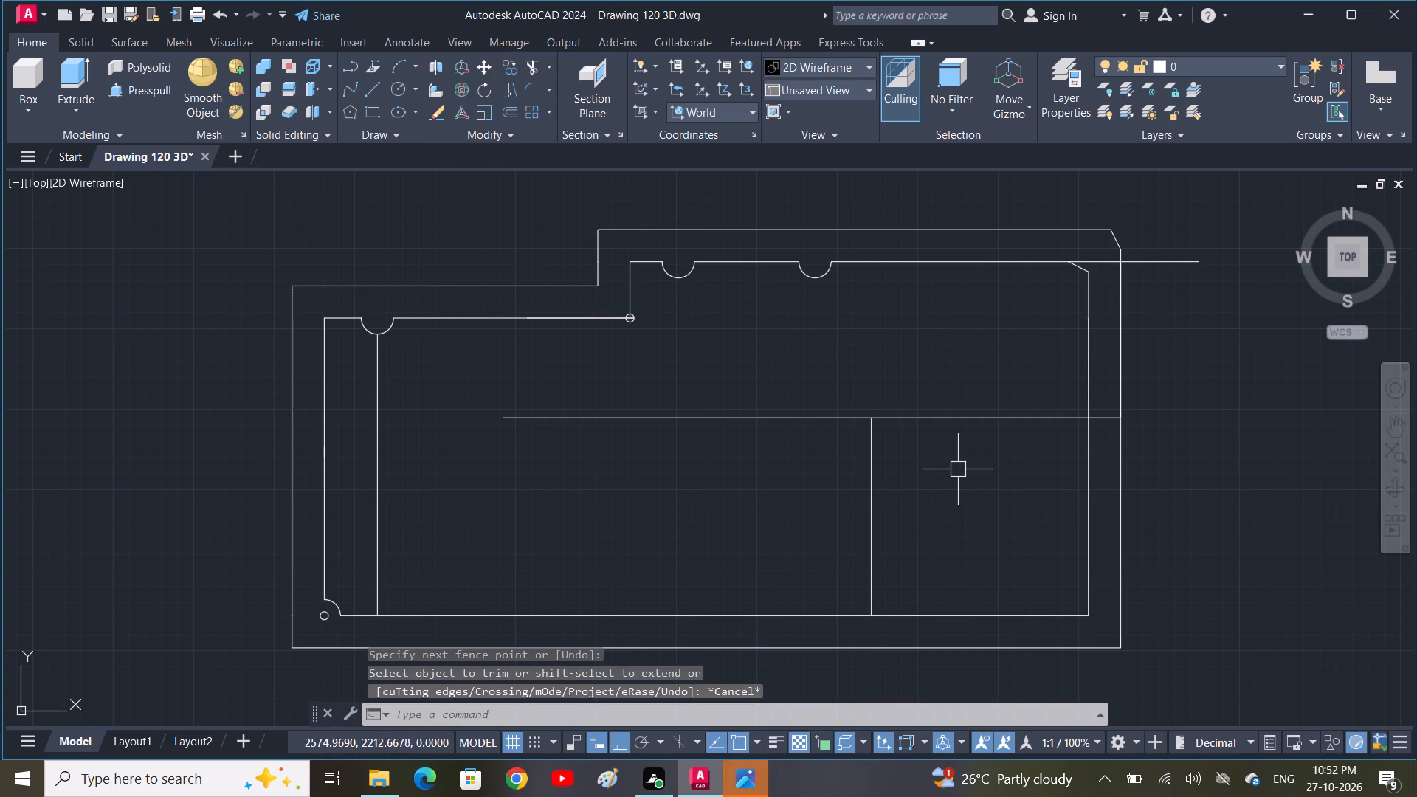
# Draw a circle of radius 50 centred where the 97 line meets the top of the trimmed interior vertical line.
pyautogui.write('C')
pyautogui.press('space')
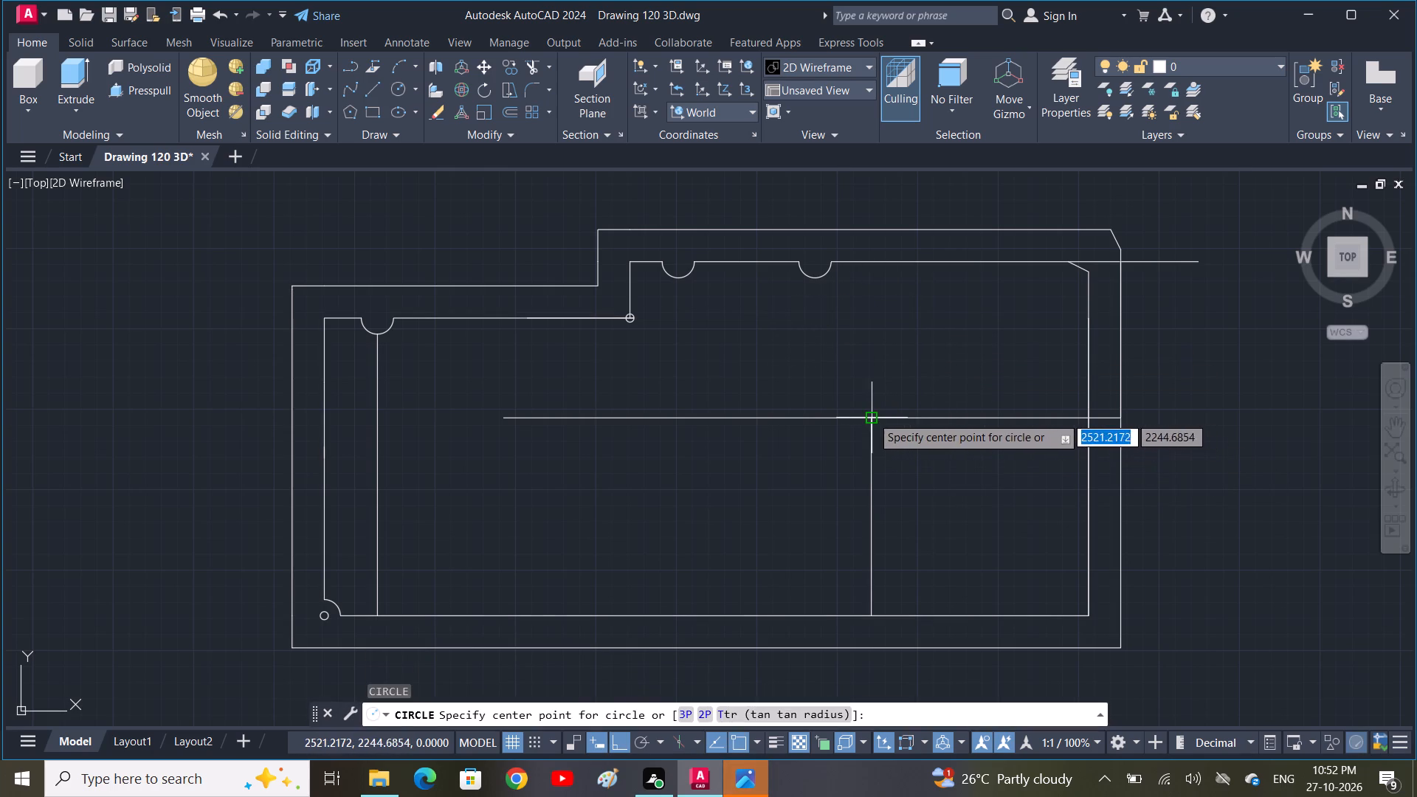
pyautogui.click(872, 416)
pyautogui.write('50')
pyautogui.press('space')
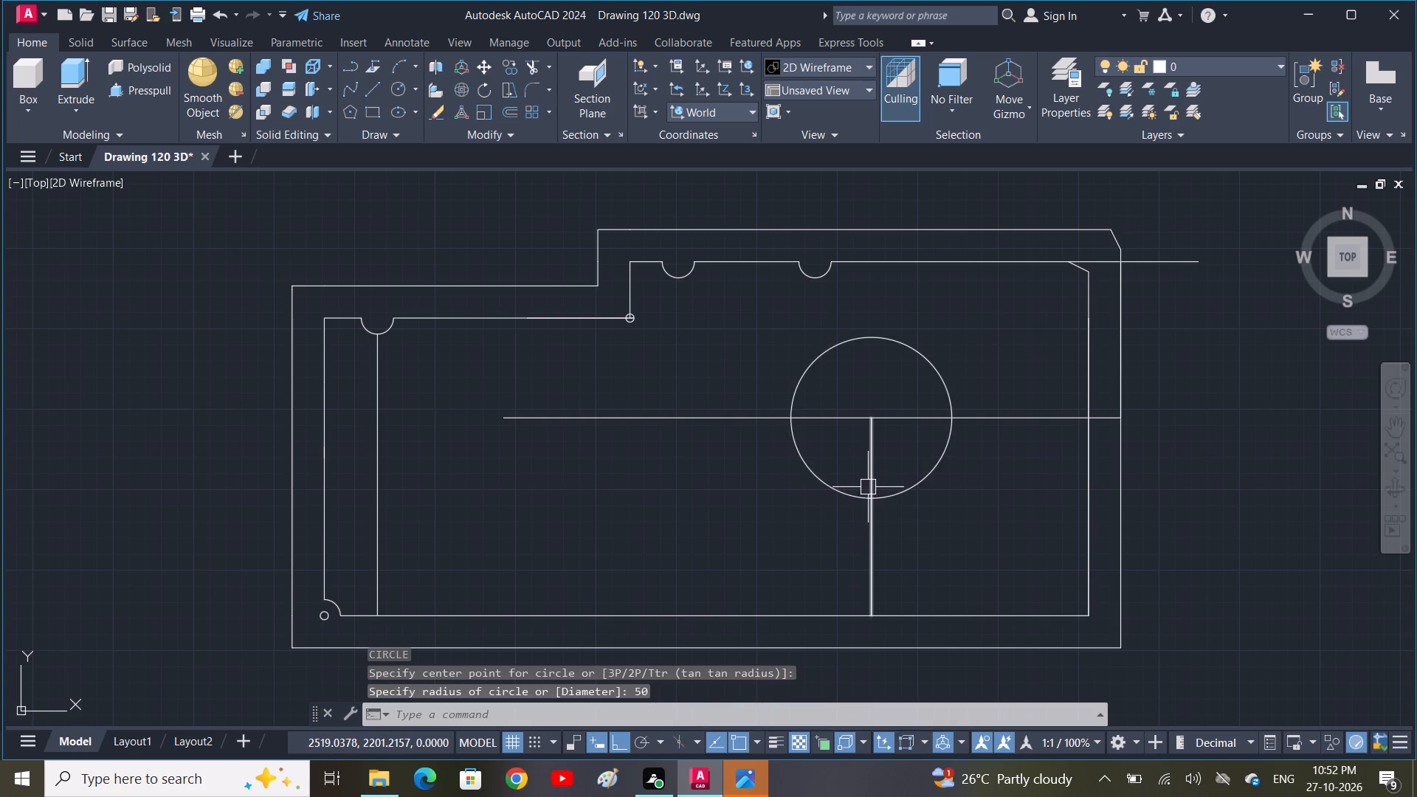
# Draw a concentric circle of diameter 75 inside the radius 50 circle.
pyautogui.write('C')
pyautogui.press('space')
pyautogui.click(871, 420)
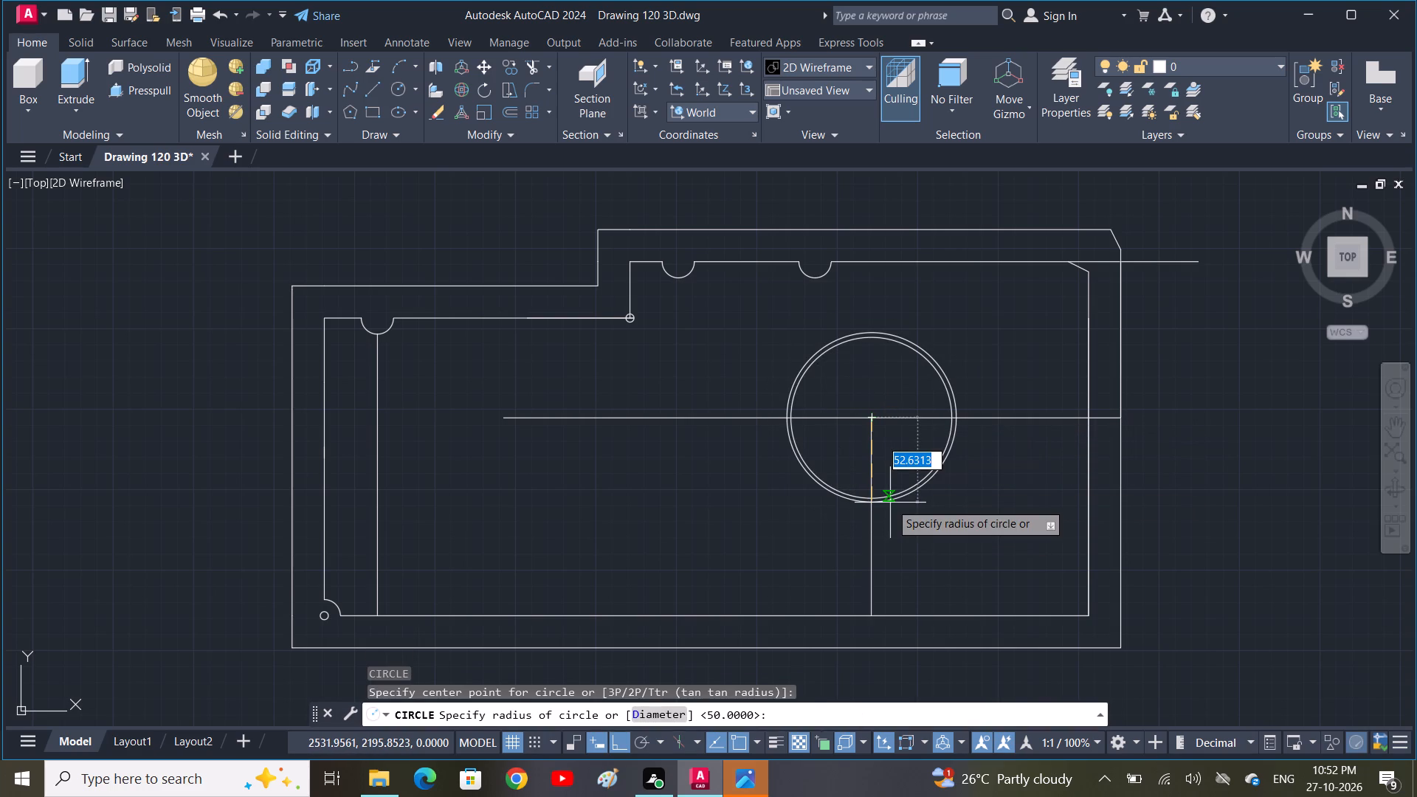
pyautogui.write('D 7')
pyautogui.press('5')
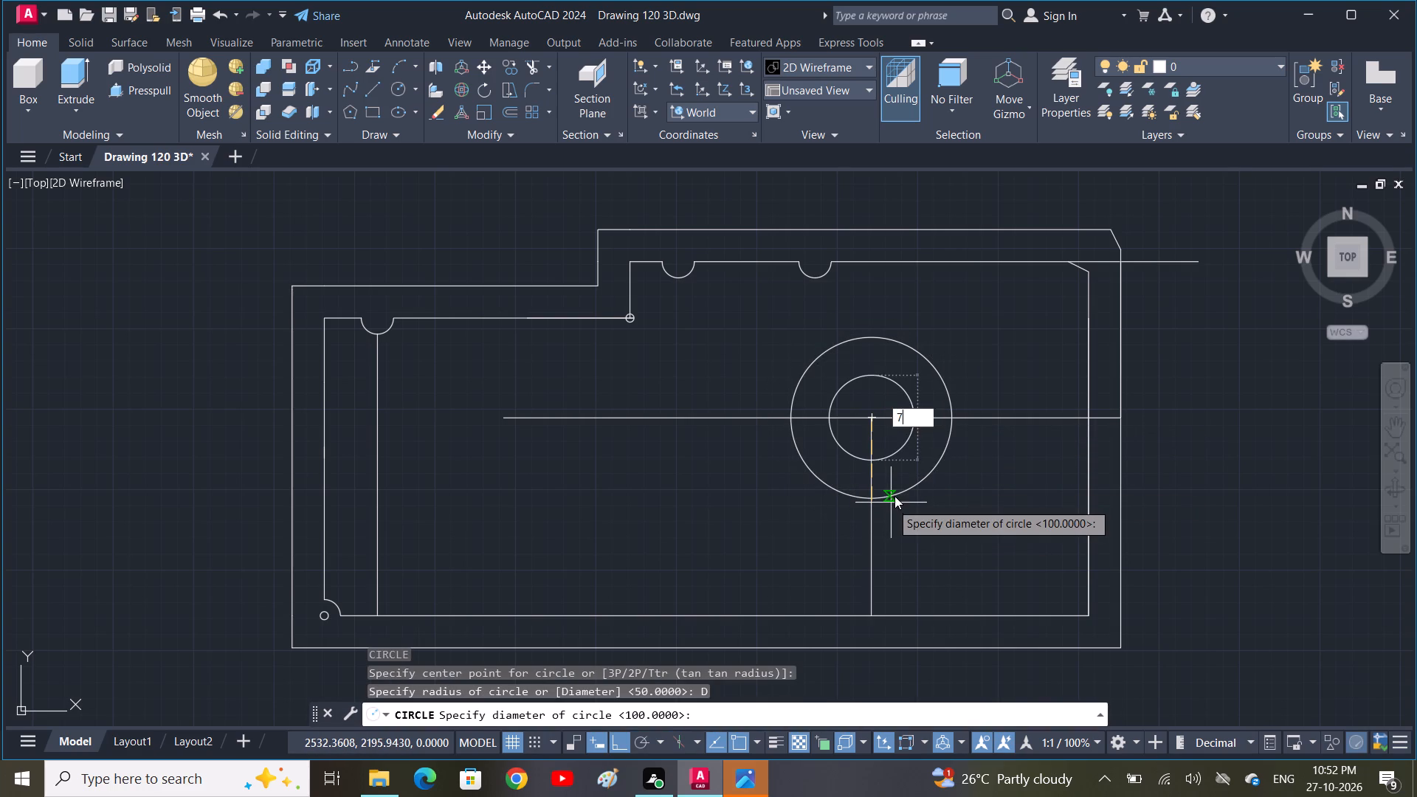
pyautogui.press('space')
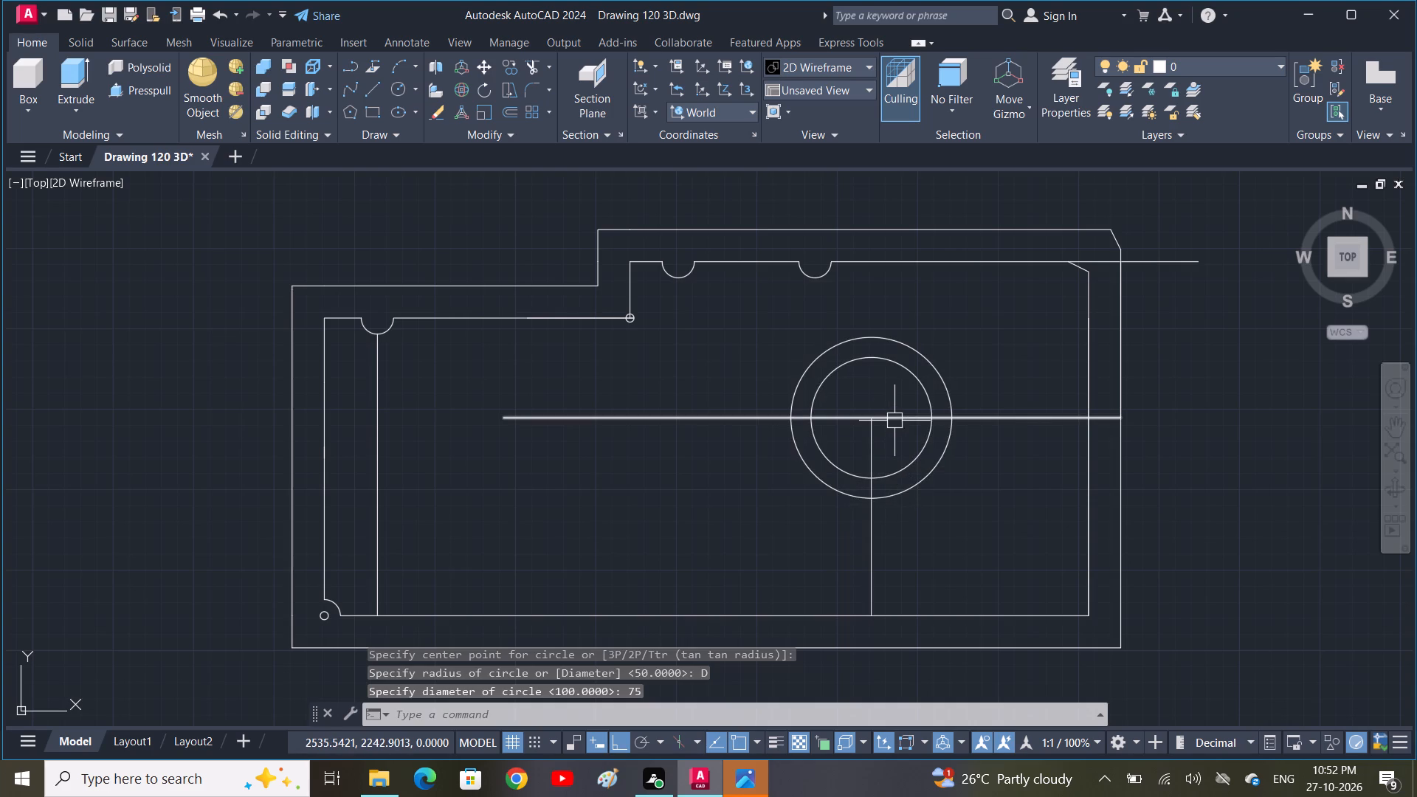
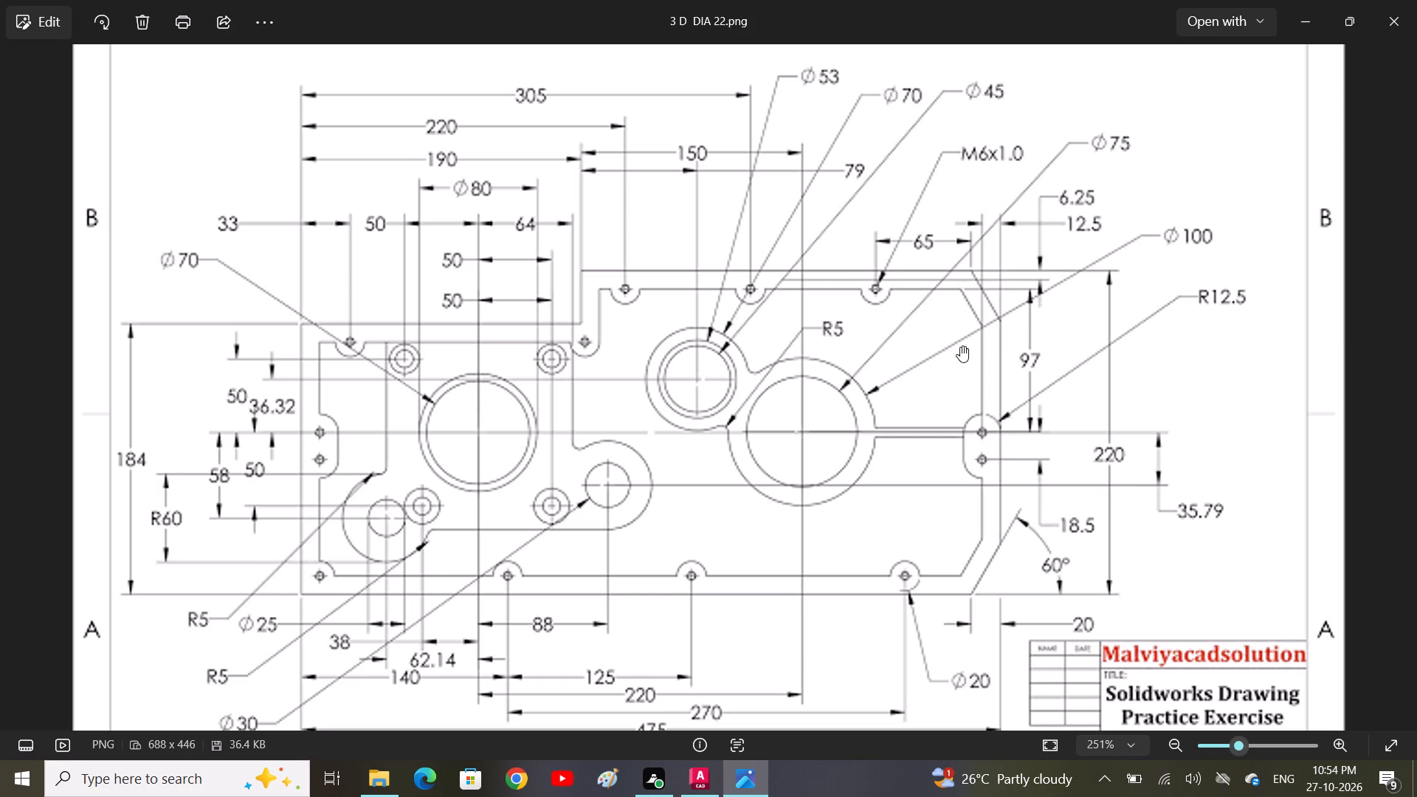
# In AutoCAD, draw a construction line from the outer chamfer's top end, 65 leftward along the top edge, and about 75 straight down.
pyautogui.click(693, 783)
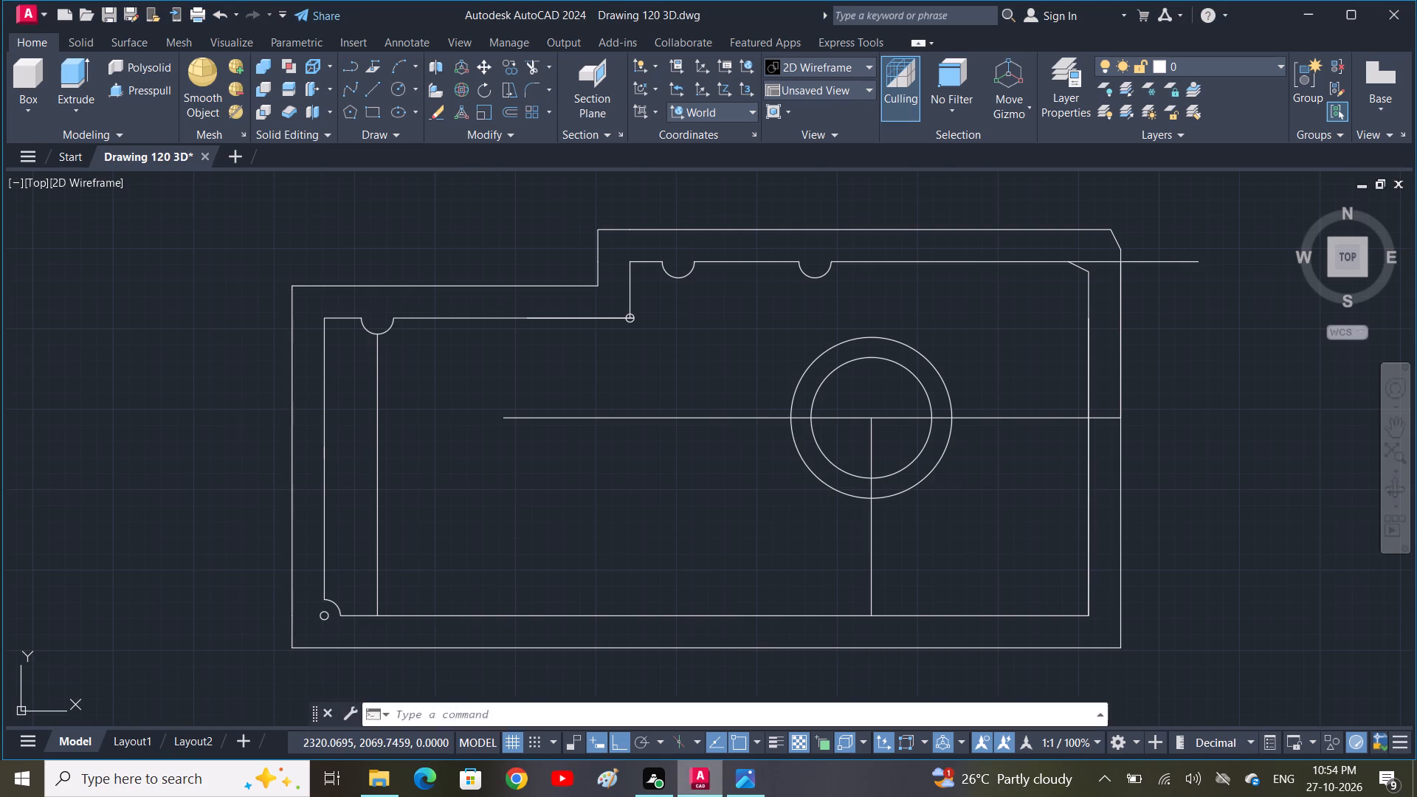
pyautogui.press('l')
pyautogui.press('space')
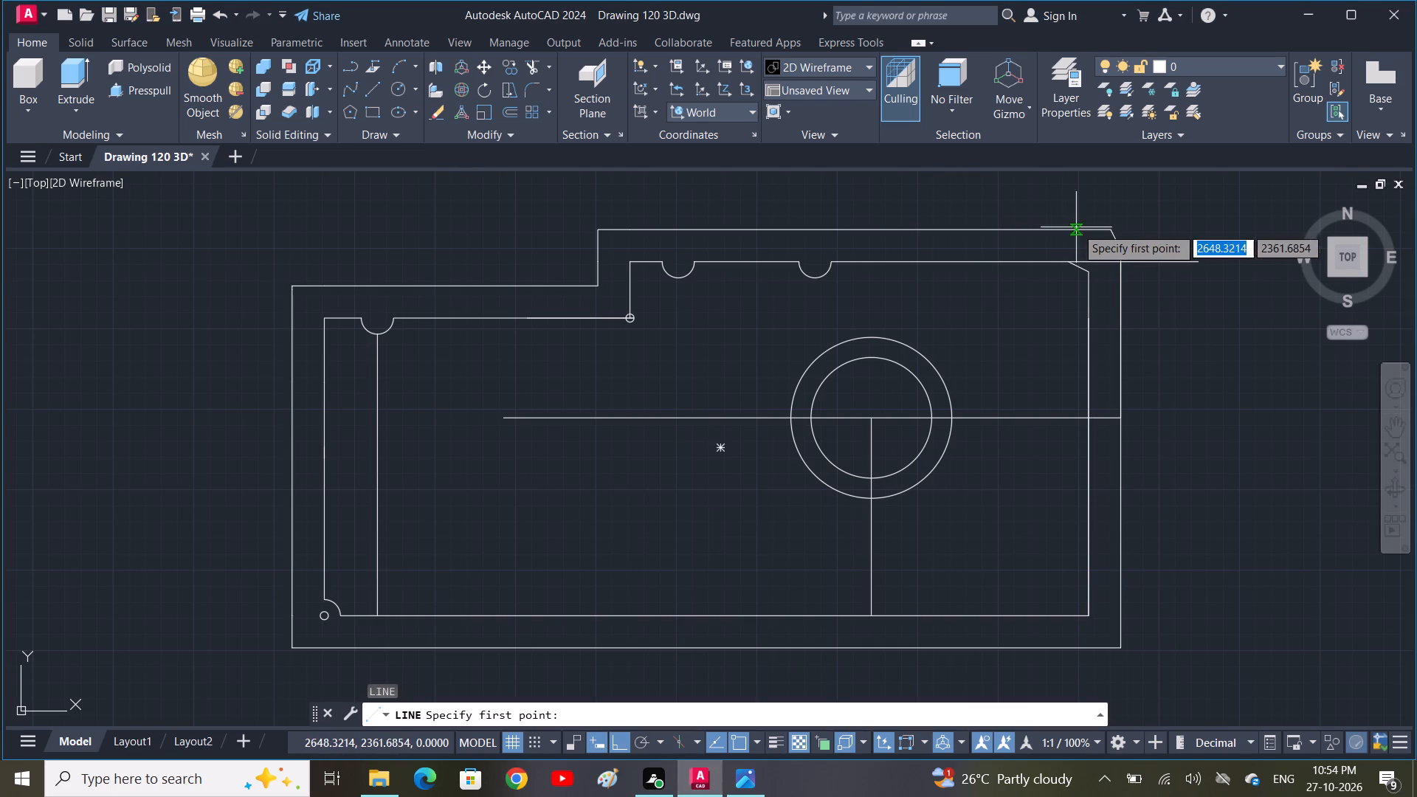
pyautogui.click(1112, 230)
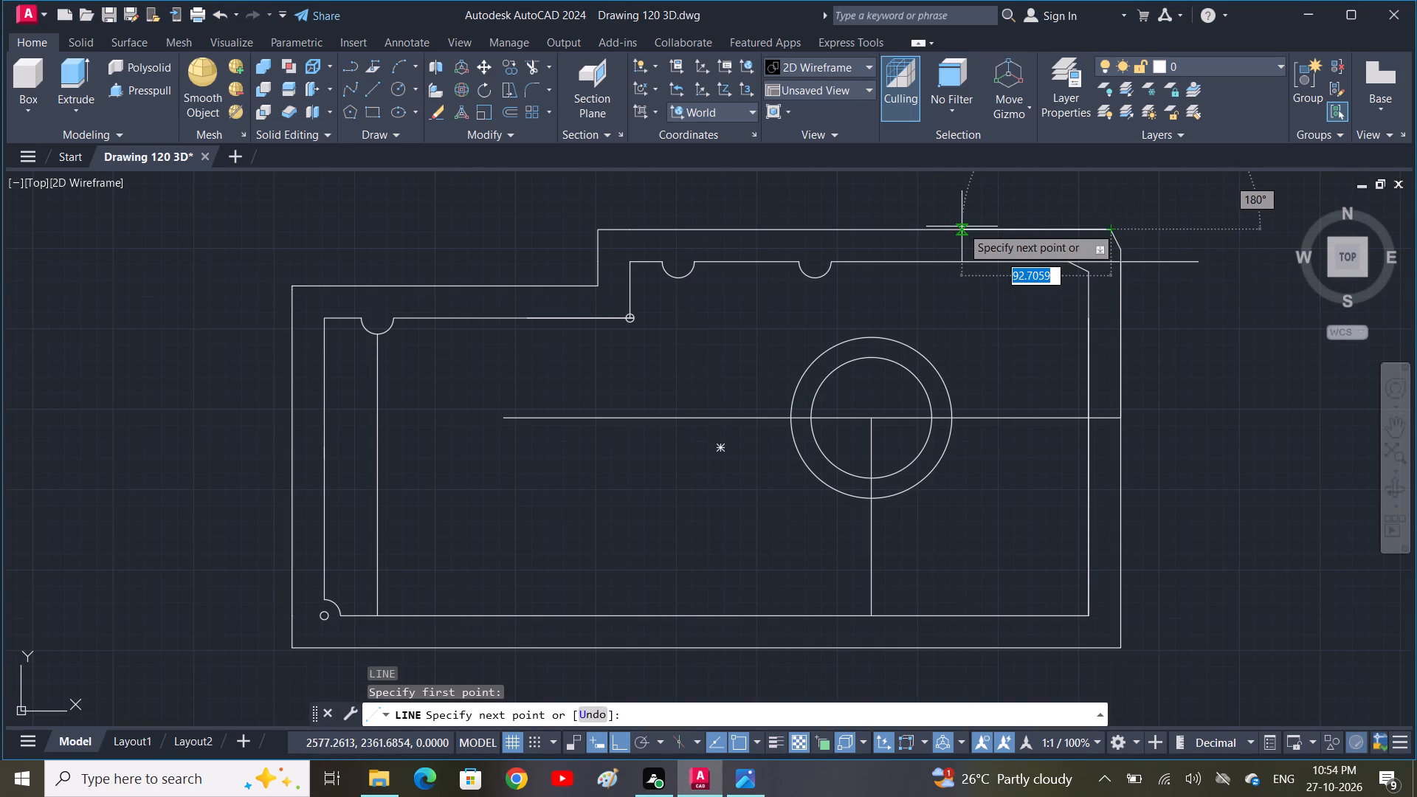
pyautogui.write('65')
pyautogui.press('space')
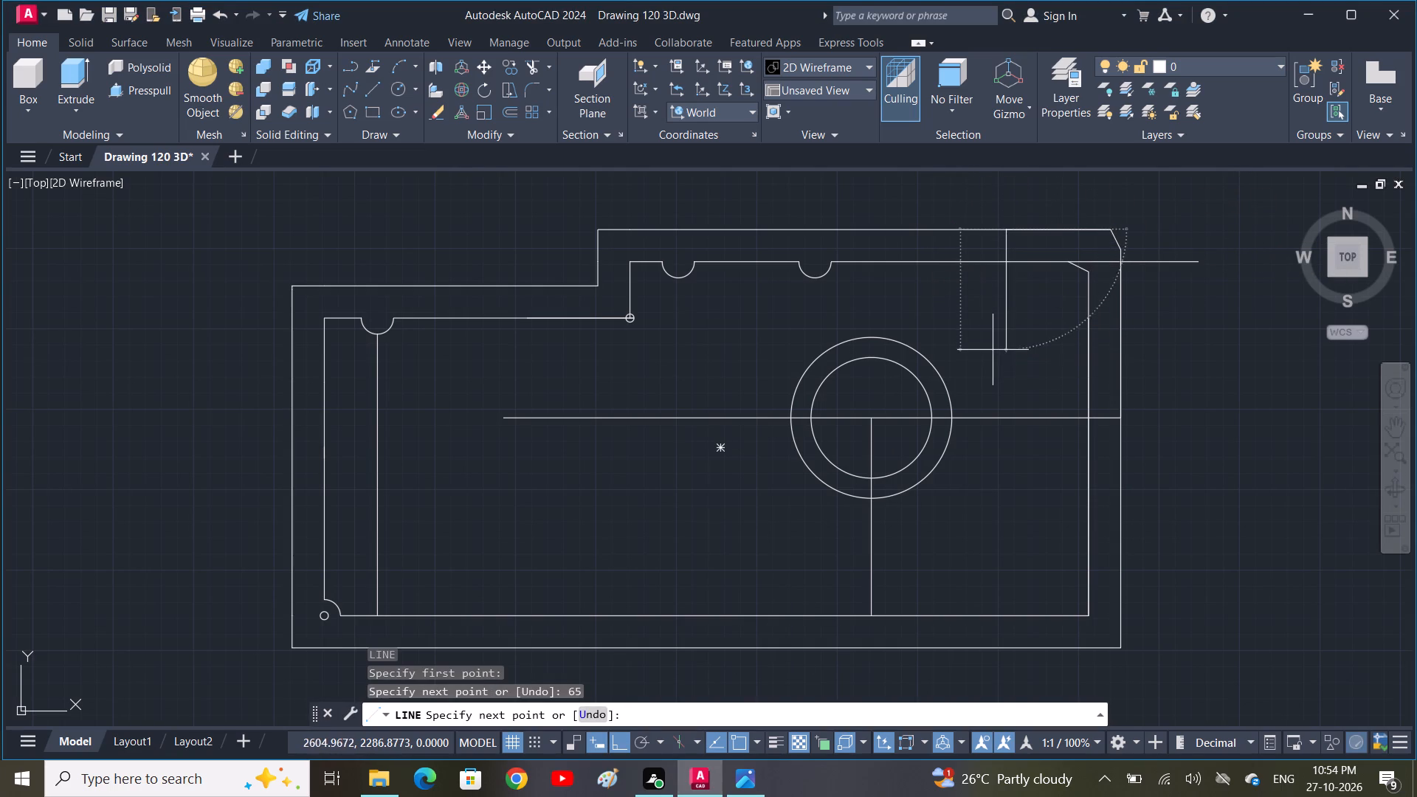
pyautogui.click(993, 350)
pyautogui.press('space')
# Draw a circle of radius 10 centred where the new vertical construction line crosses the inner top line.
pyautogui.press('c')
pyautogui.press('space')
pyautogui.scroll(1, 992, 289)
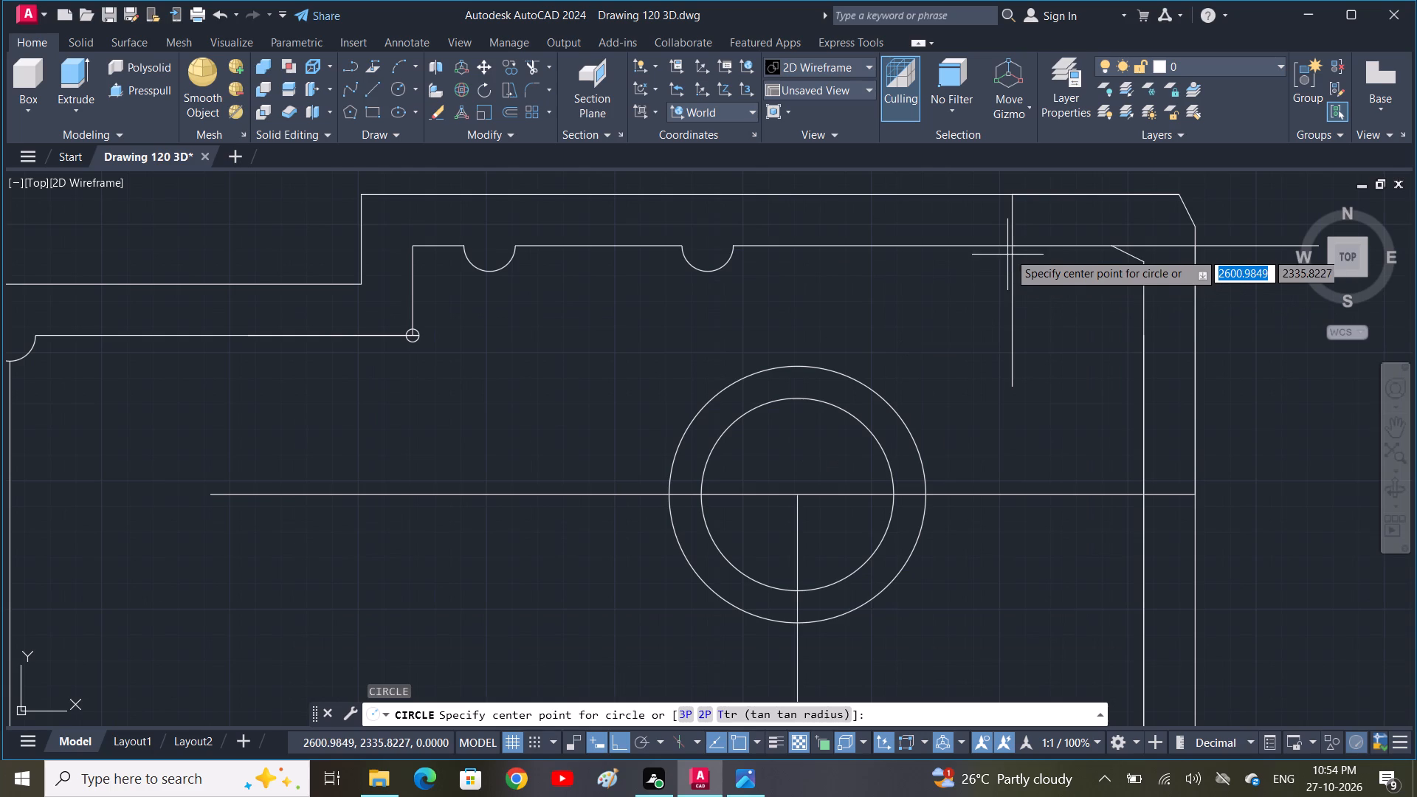
pyautogui.click(1018, 246)
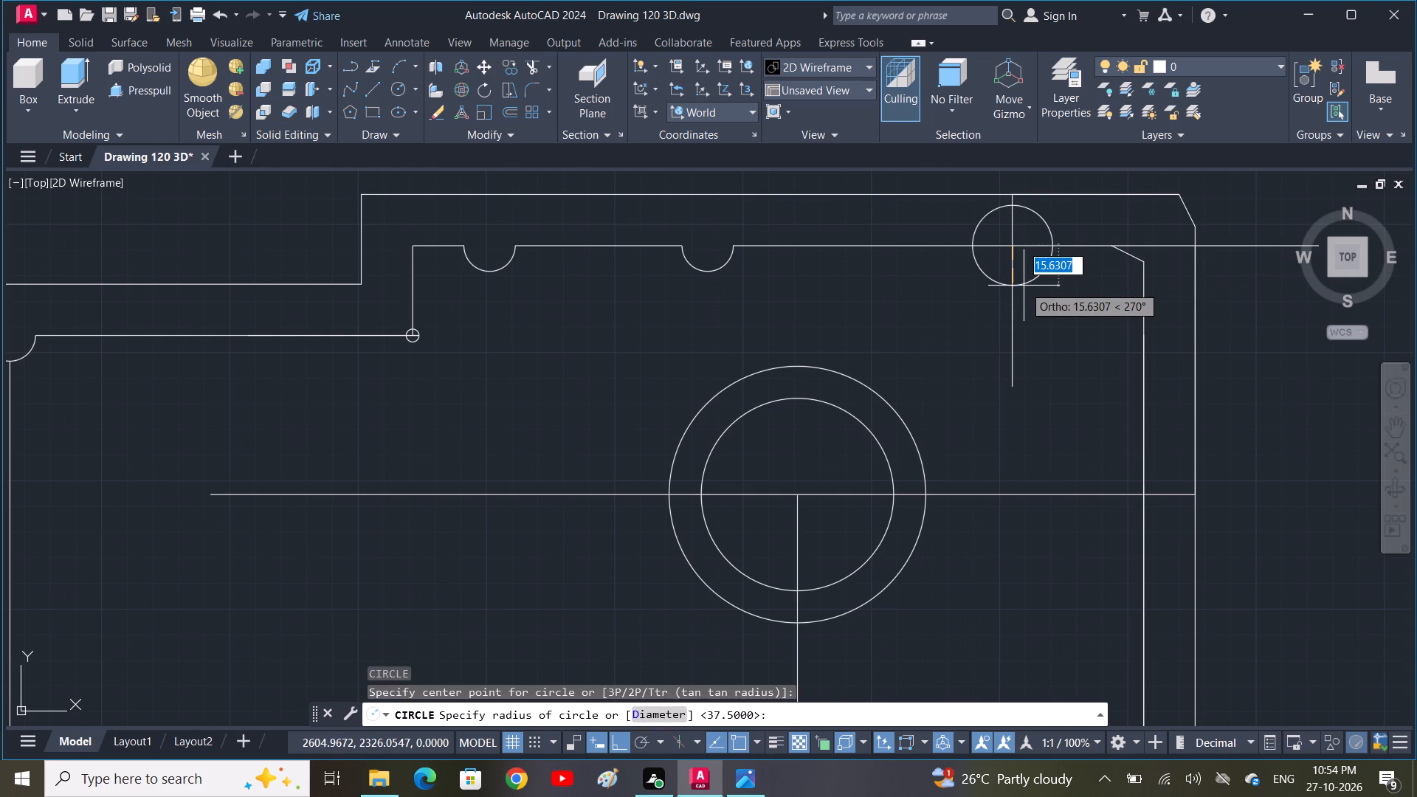
pyautogui.write('10')
pyautogui.press('space')
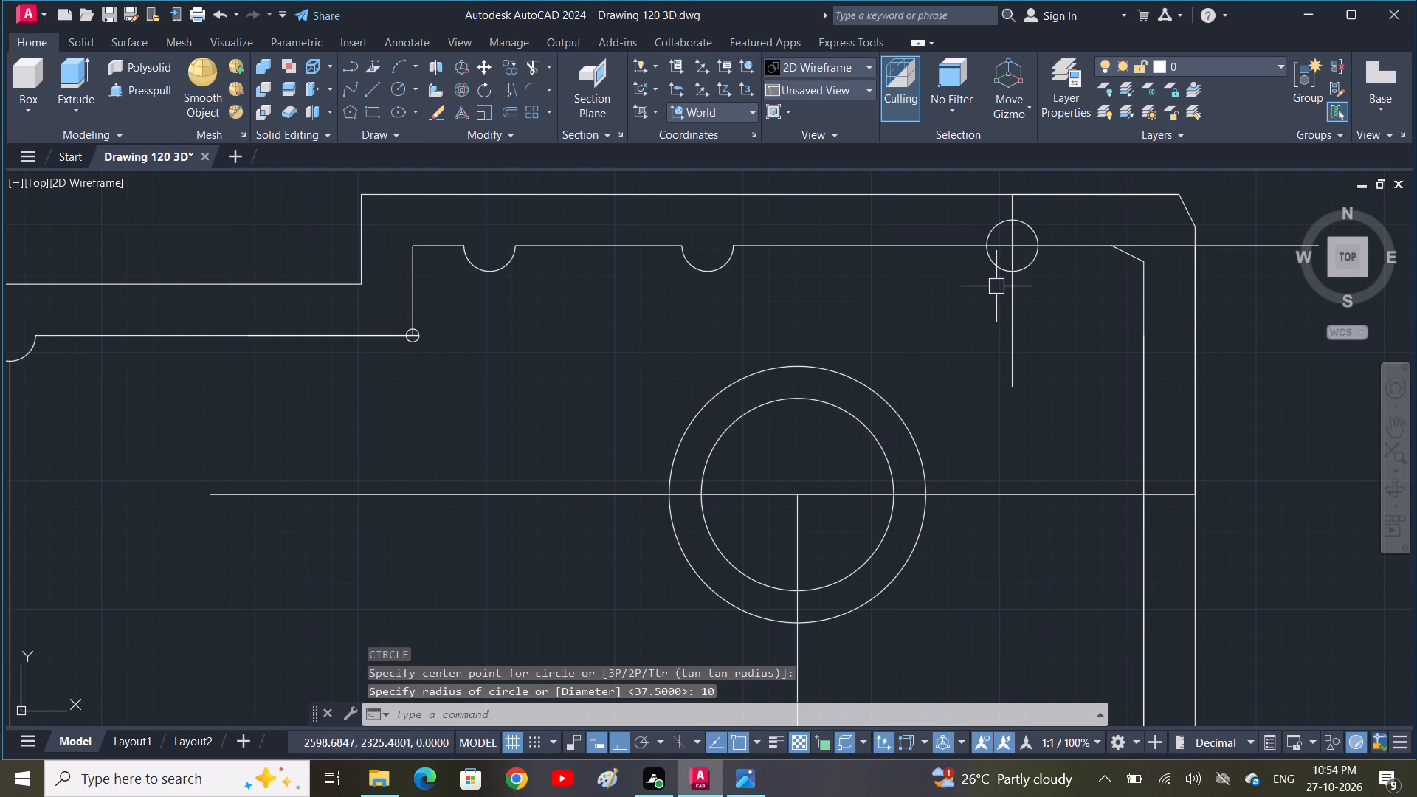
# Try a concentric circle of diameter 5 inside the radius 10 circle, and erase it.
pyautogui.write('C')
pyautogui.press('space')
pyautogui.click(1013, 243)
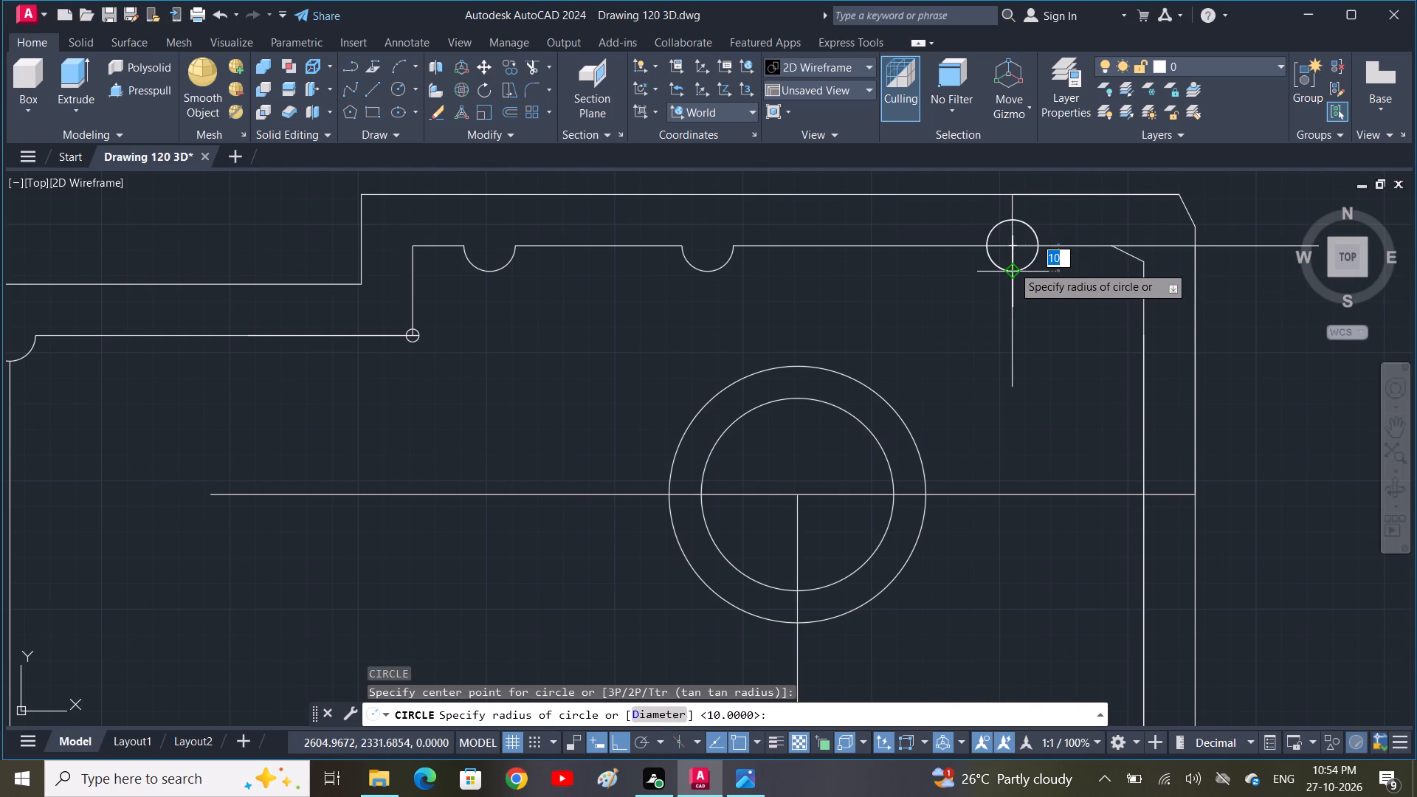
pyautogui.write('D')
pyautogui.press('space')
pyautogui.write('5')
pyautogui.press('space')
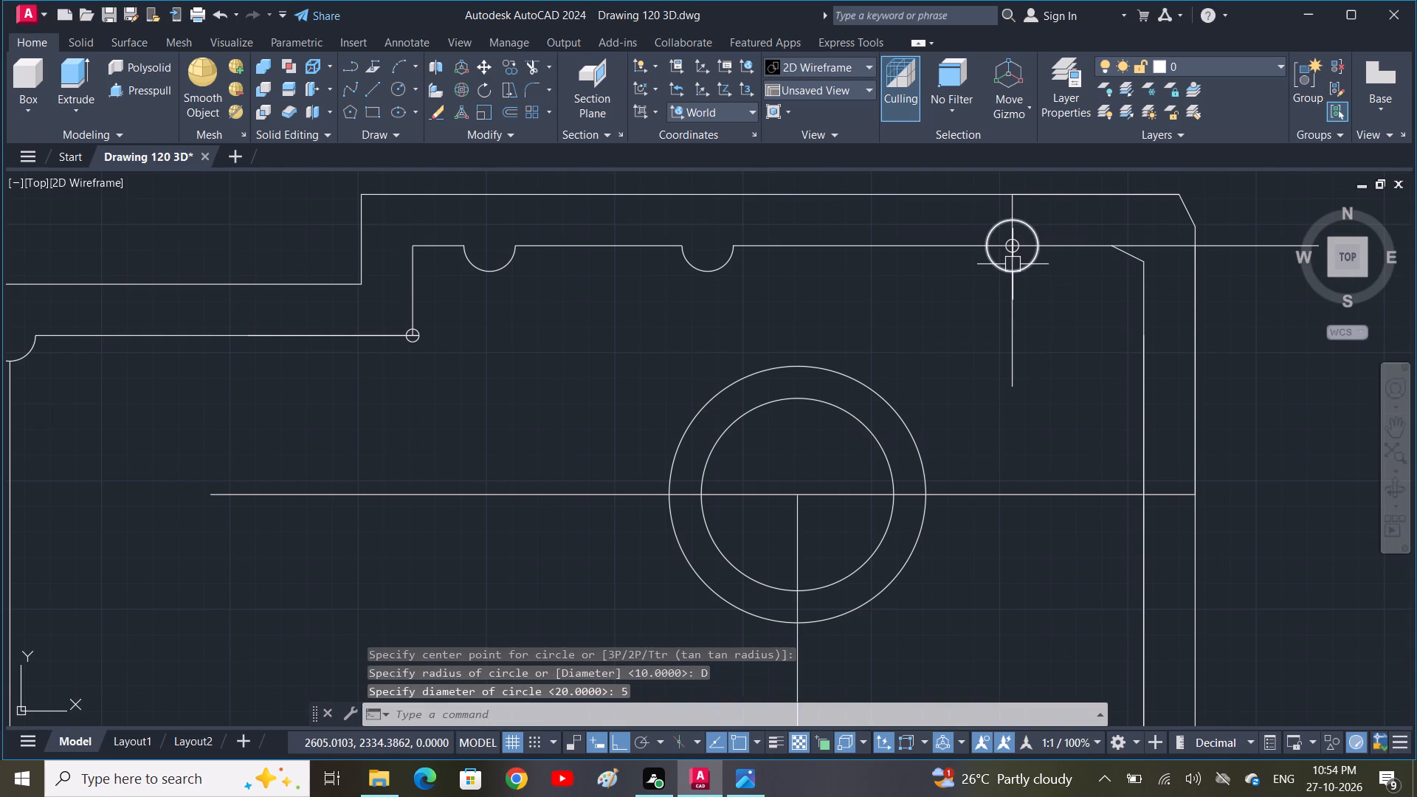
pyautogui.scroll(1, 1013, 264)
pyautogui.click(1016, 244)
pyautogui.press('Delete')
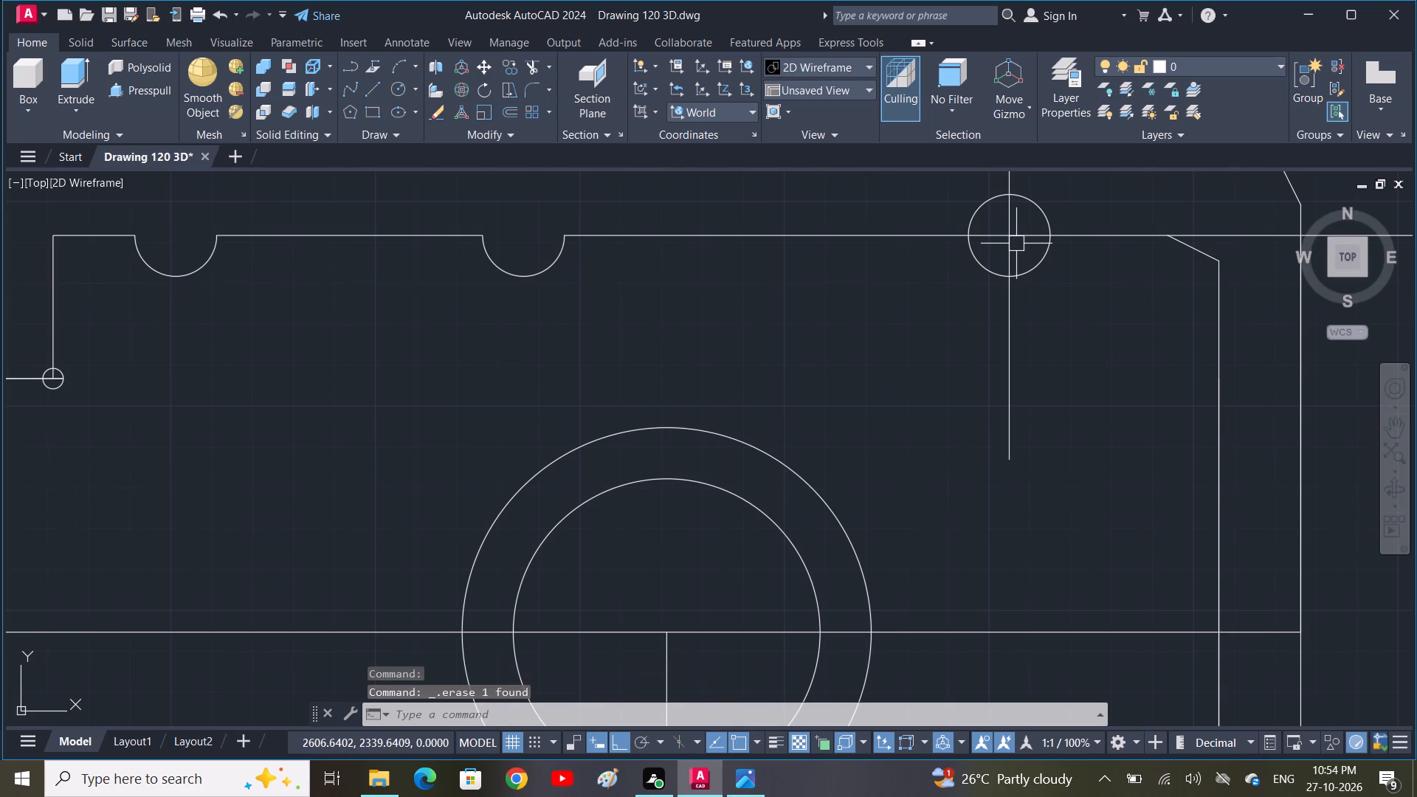
# Draw a concentric circle of radius 5 inside the radius 10 circle on the inner top line.
pyautogui.write('C')
pyautogui.press('space')
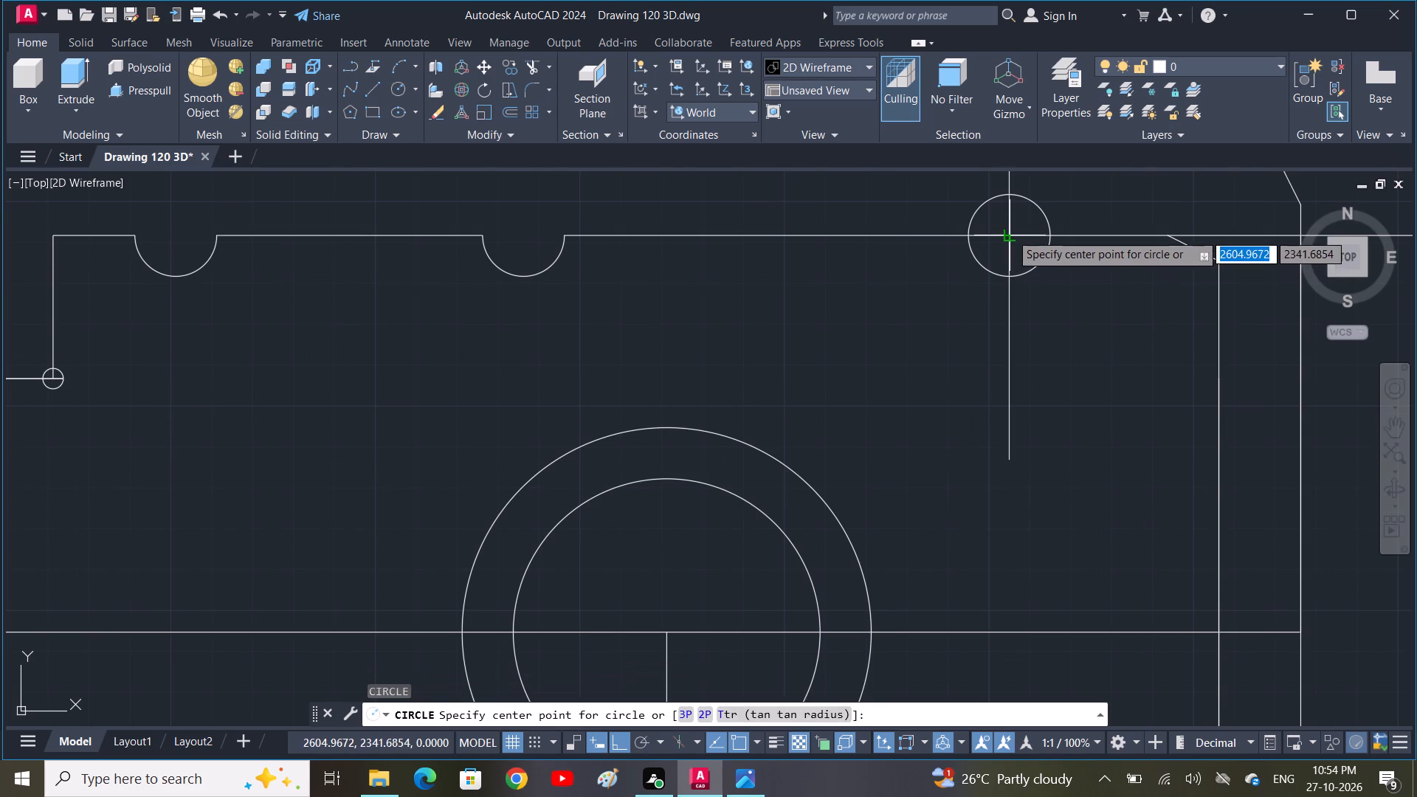
pyautogui.click(1010, 233)
pyautogui.write('5')
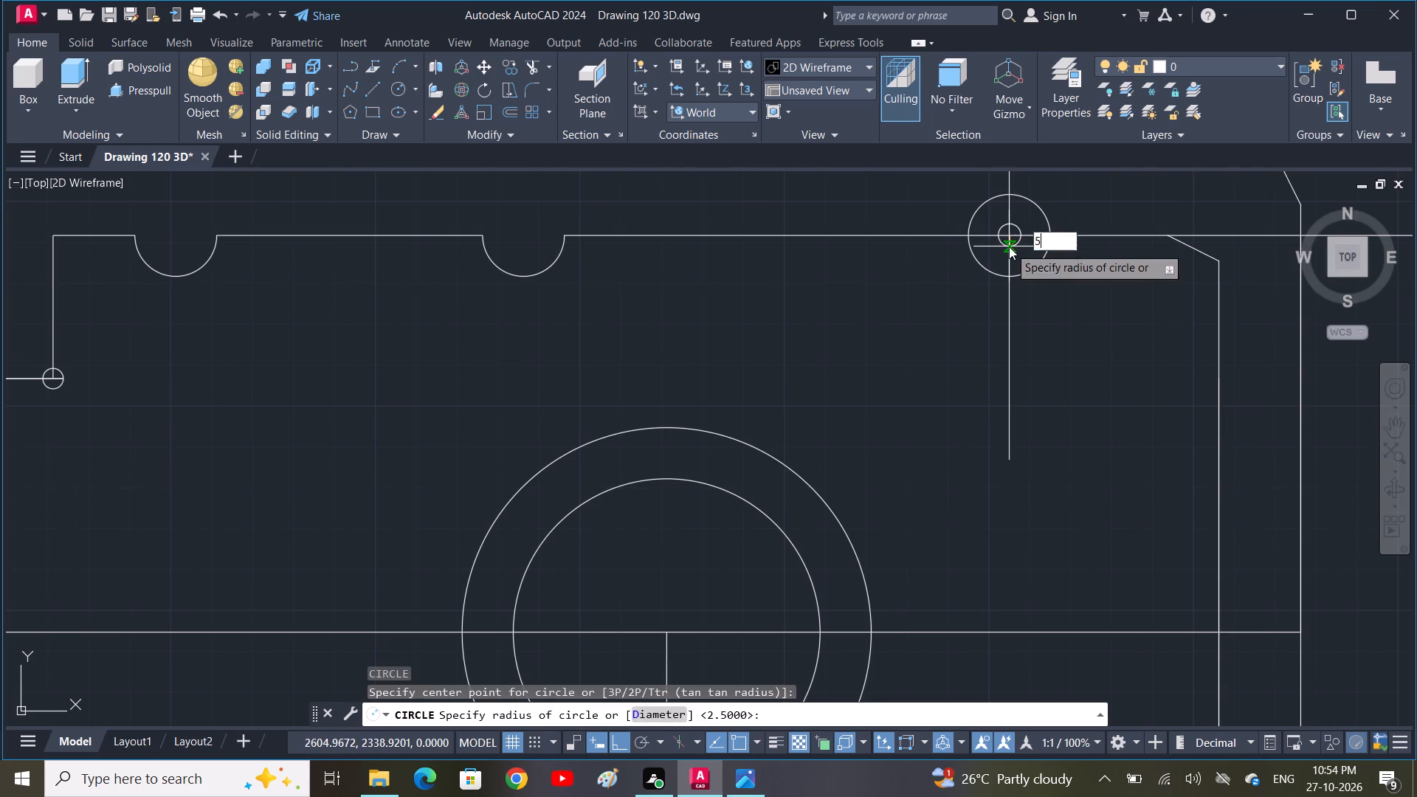
pyautogui.press('space')
# Erase the vertical construction line through the radius 10 circle and the leftover horizontal segment extending past the inner chamfer.
pyautogui.scroll(-2, 1021, 296)
pyautogui.scroll(1, 1021, 289)
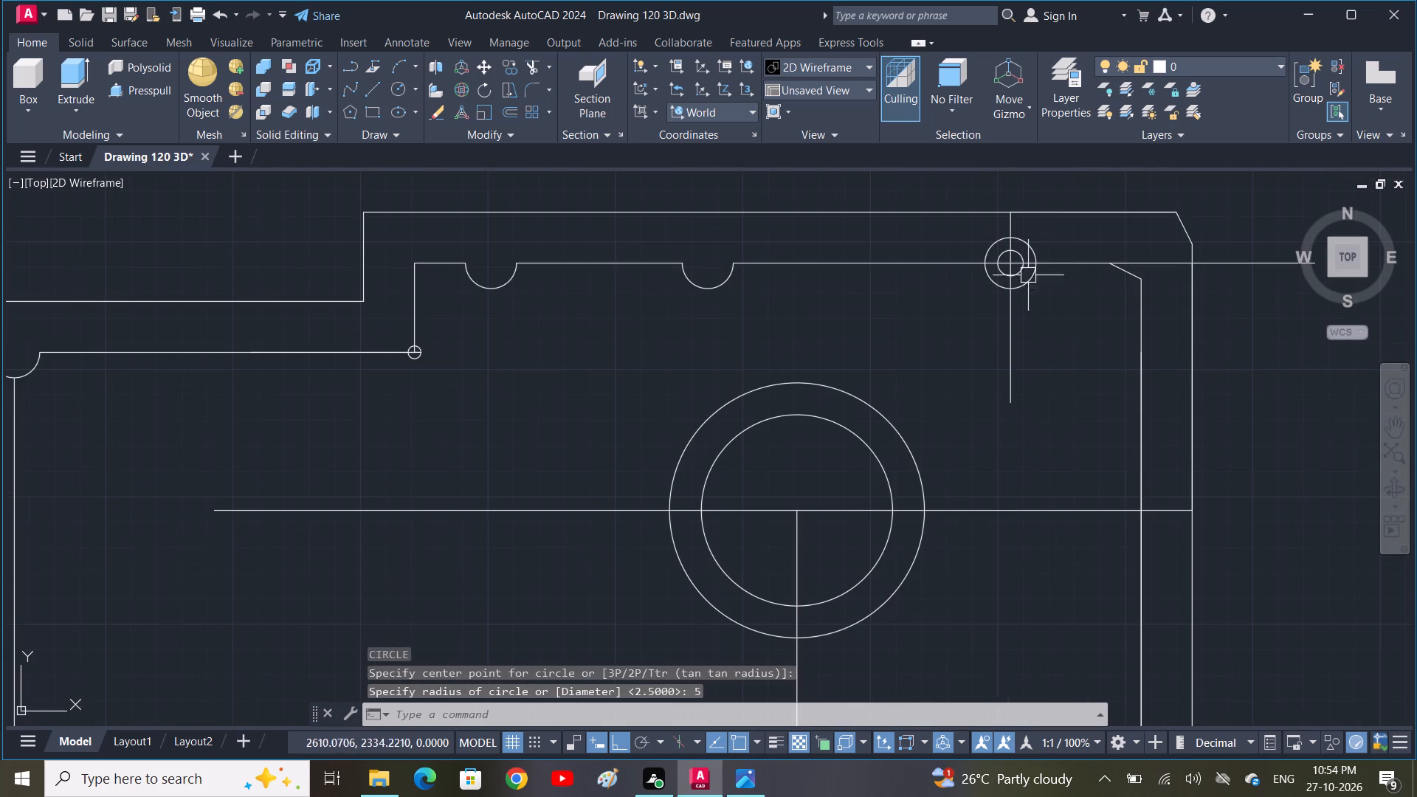
pyautogui.scroll(2, 1064, 261)
pyautogui.scroll(-2, 1038, 307)
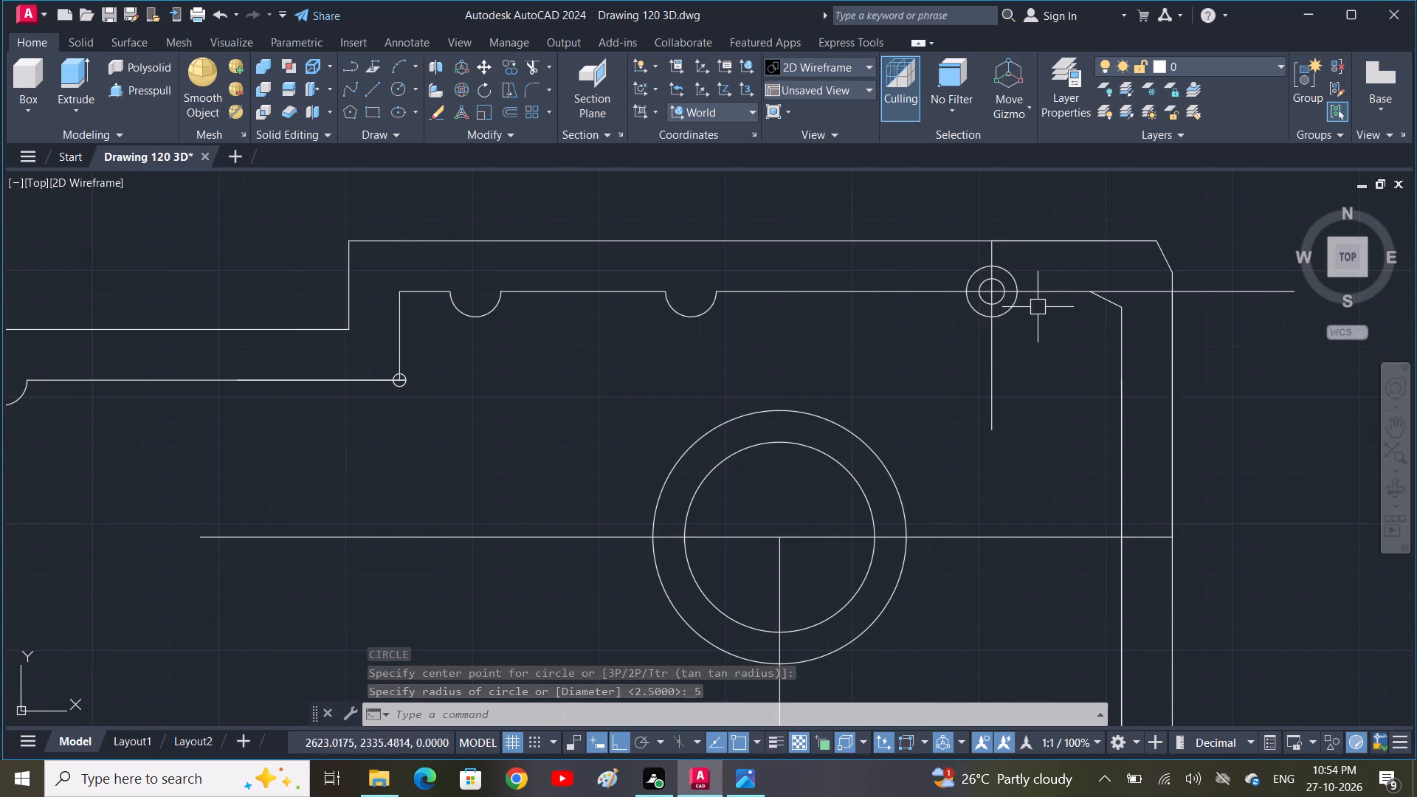
pyautogui.click(993, 370)
pyautogui.press('Delete')
pyautogui.scroll(2, 1025, 343)
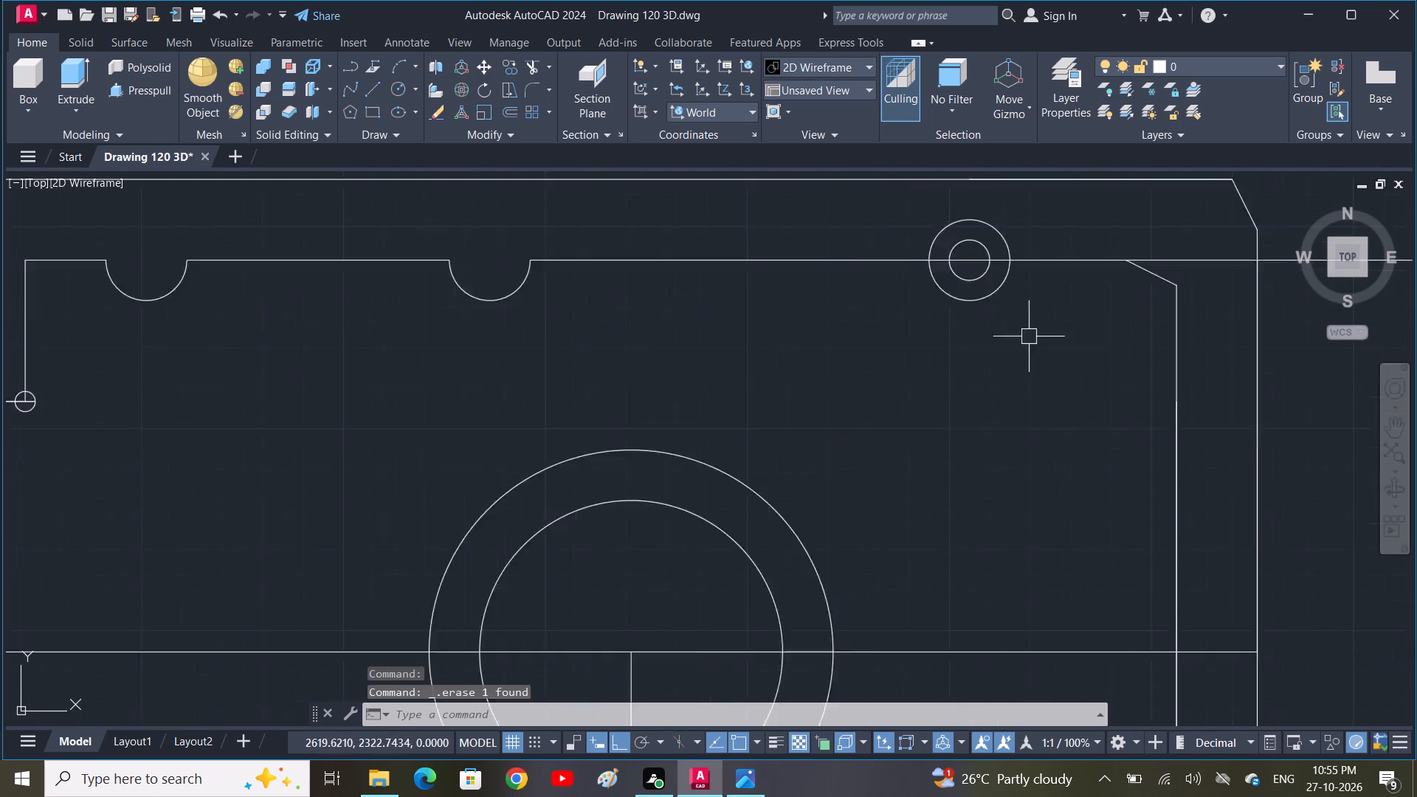
pyautogui.scroll(-3, 1097, 271)
pyautogui.click(1149, 252)
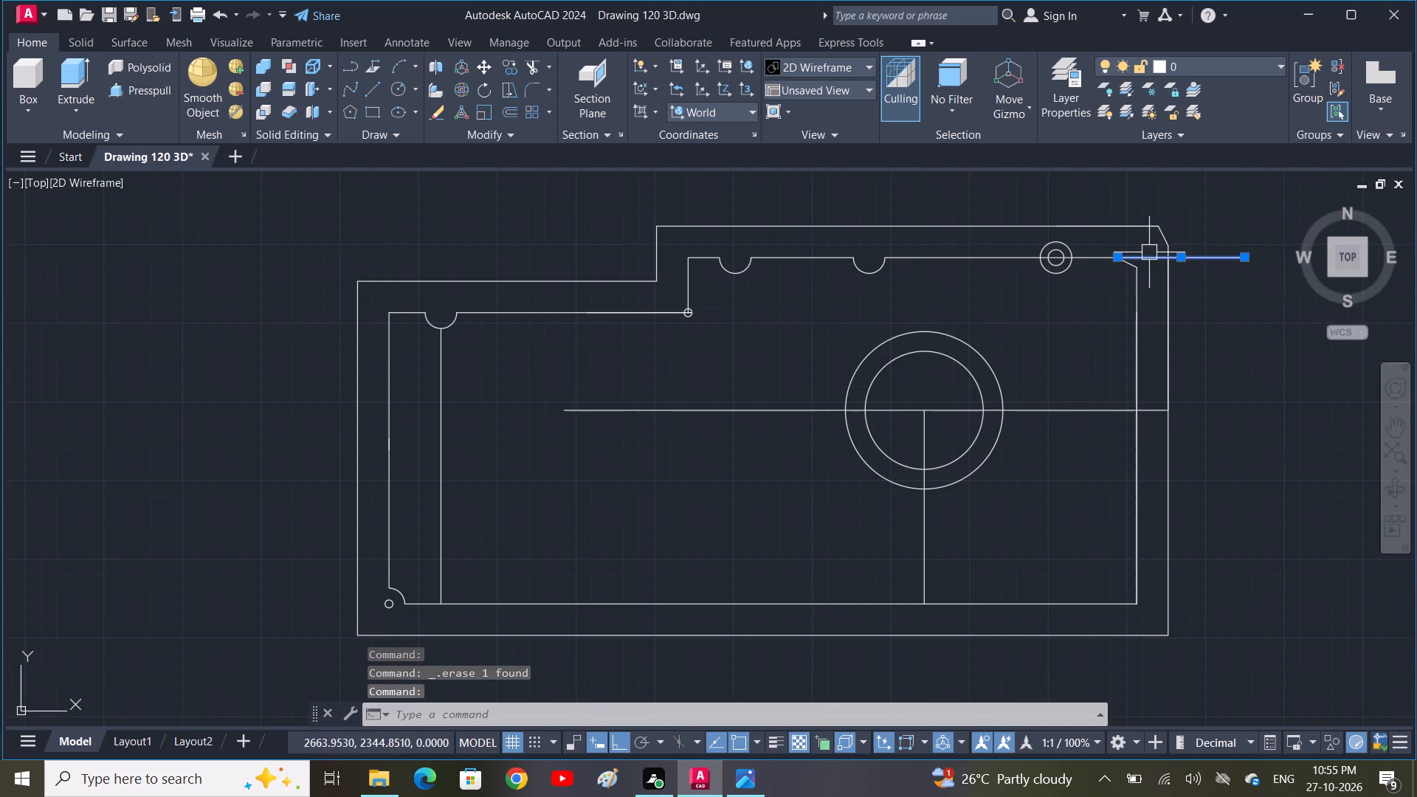
pyautogui.press('Return')
pyautogui.scroll(2, 1066, 283)
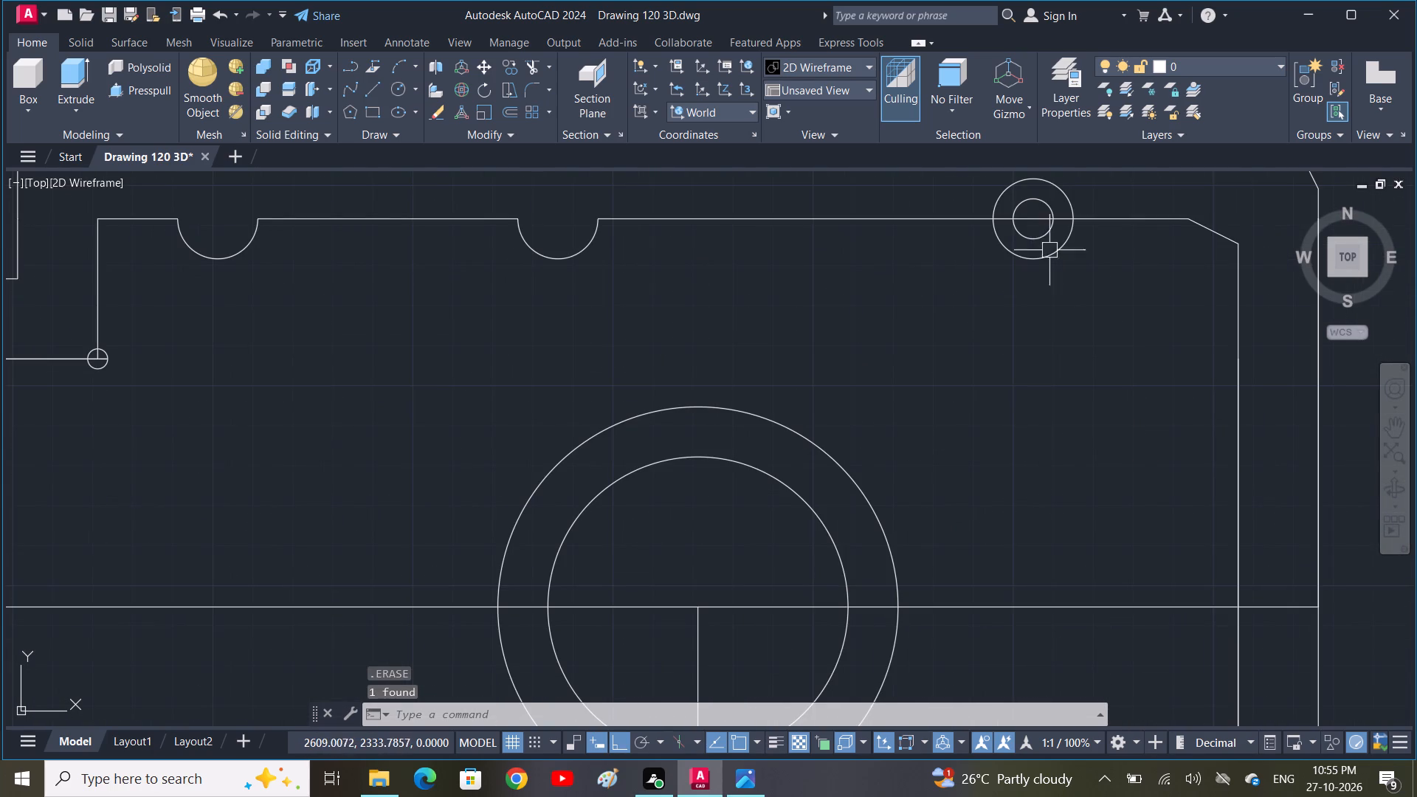
pyautogui.press('Escape')
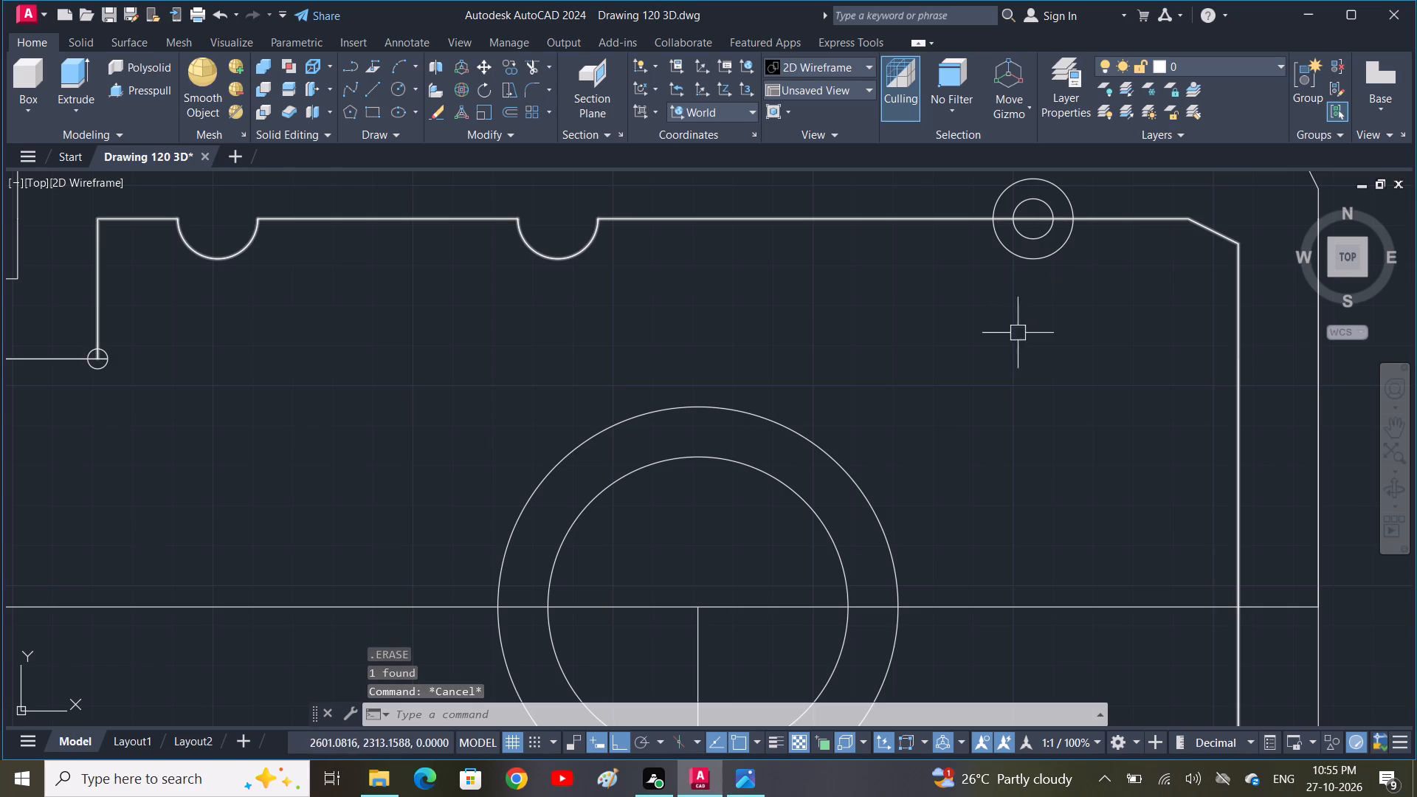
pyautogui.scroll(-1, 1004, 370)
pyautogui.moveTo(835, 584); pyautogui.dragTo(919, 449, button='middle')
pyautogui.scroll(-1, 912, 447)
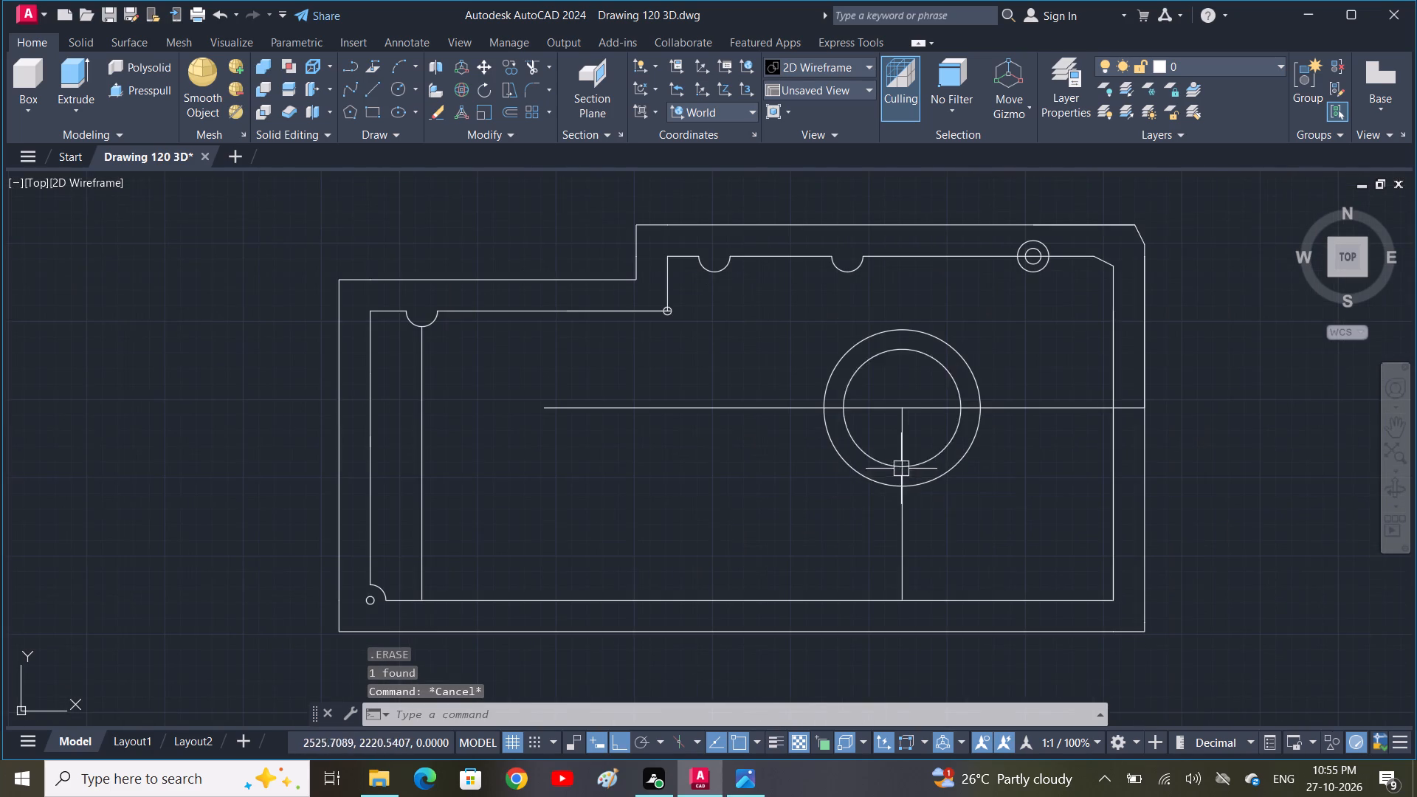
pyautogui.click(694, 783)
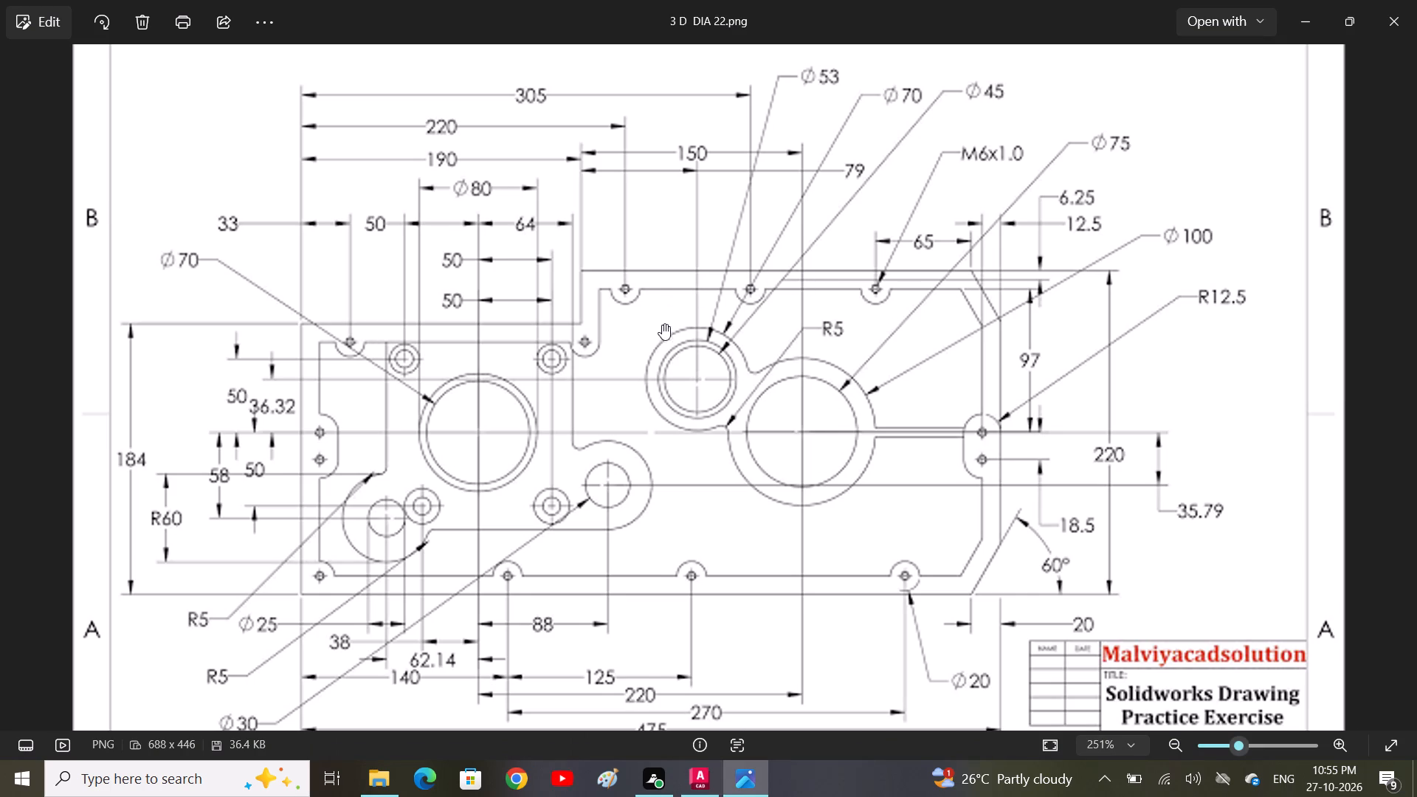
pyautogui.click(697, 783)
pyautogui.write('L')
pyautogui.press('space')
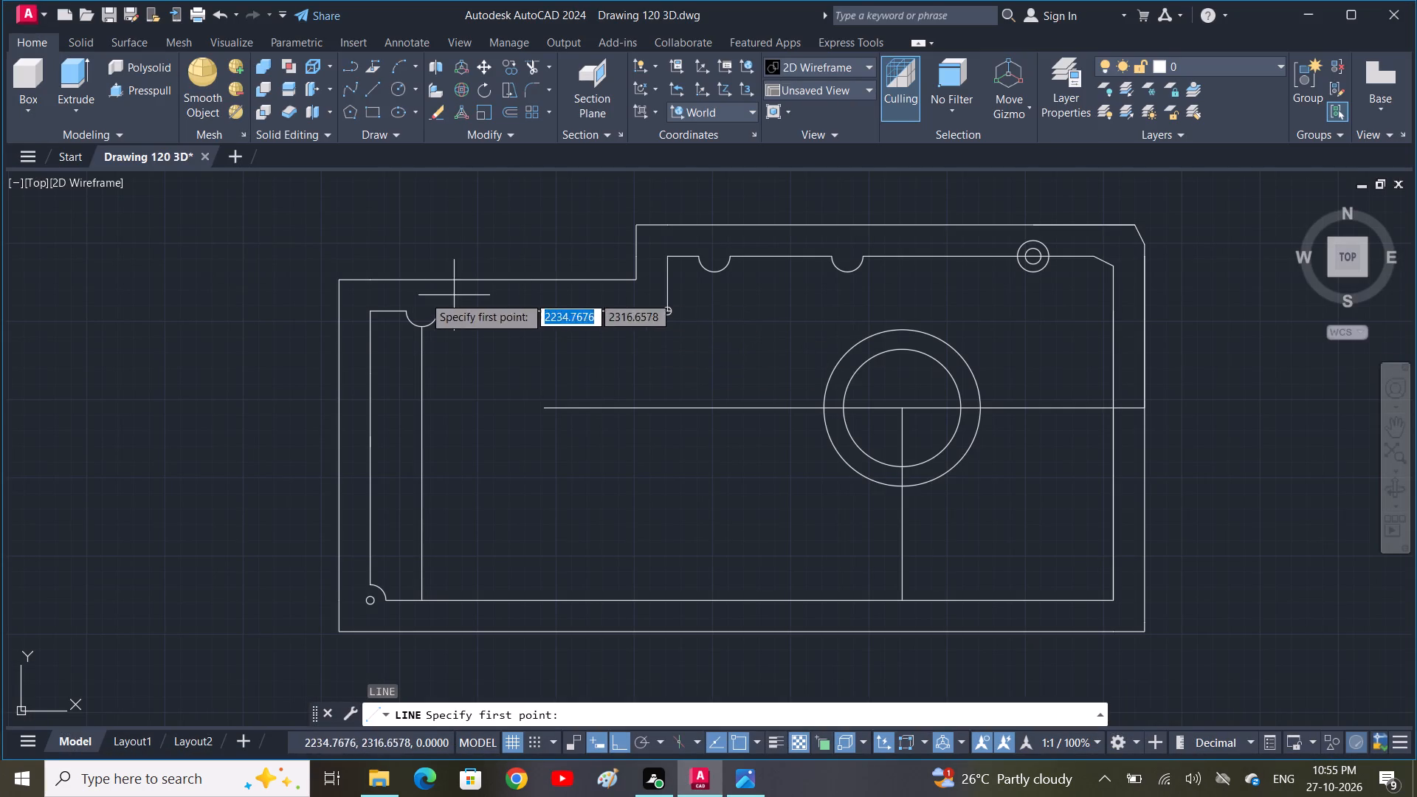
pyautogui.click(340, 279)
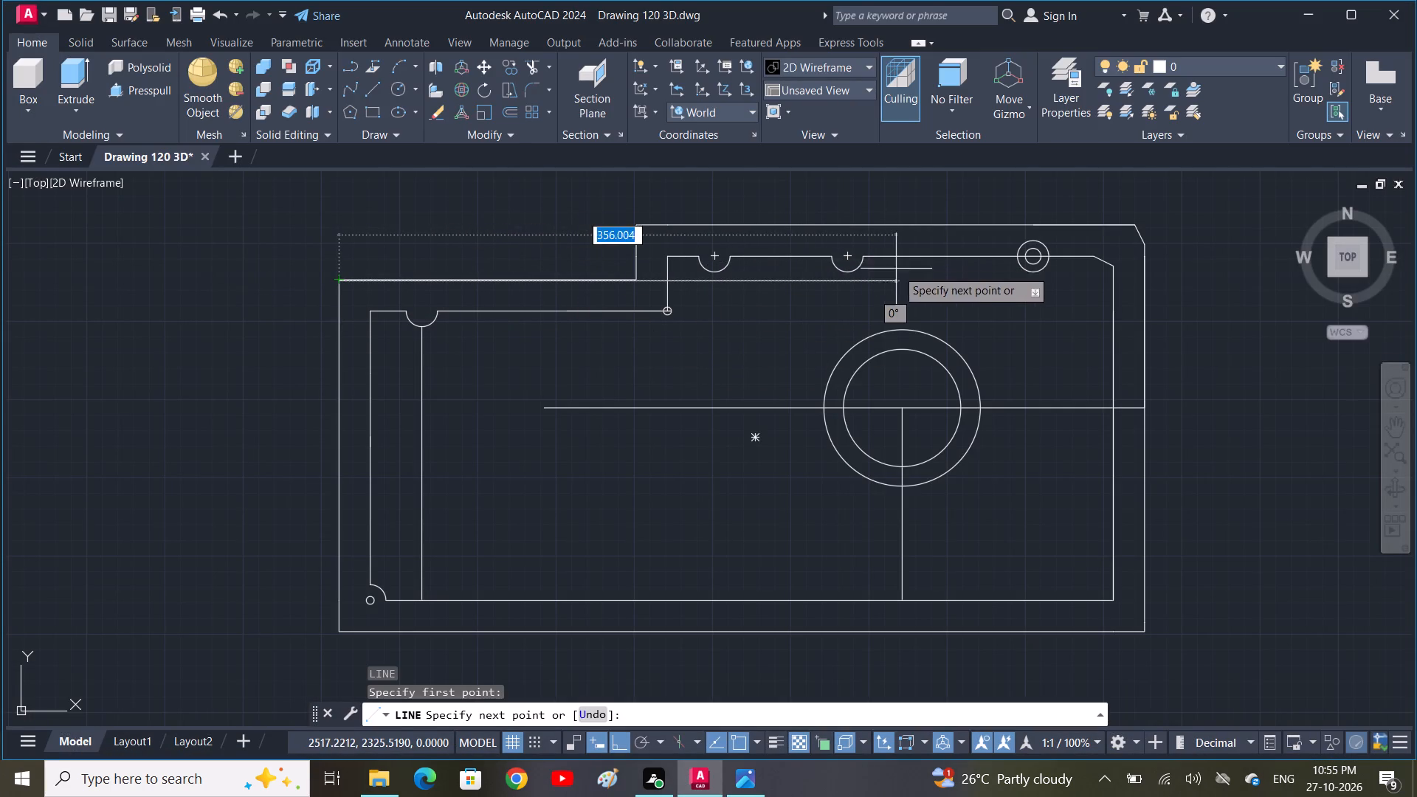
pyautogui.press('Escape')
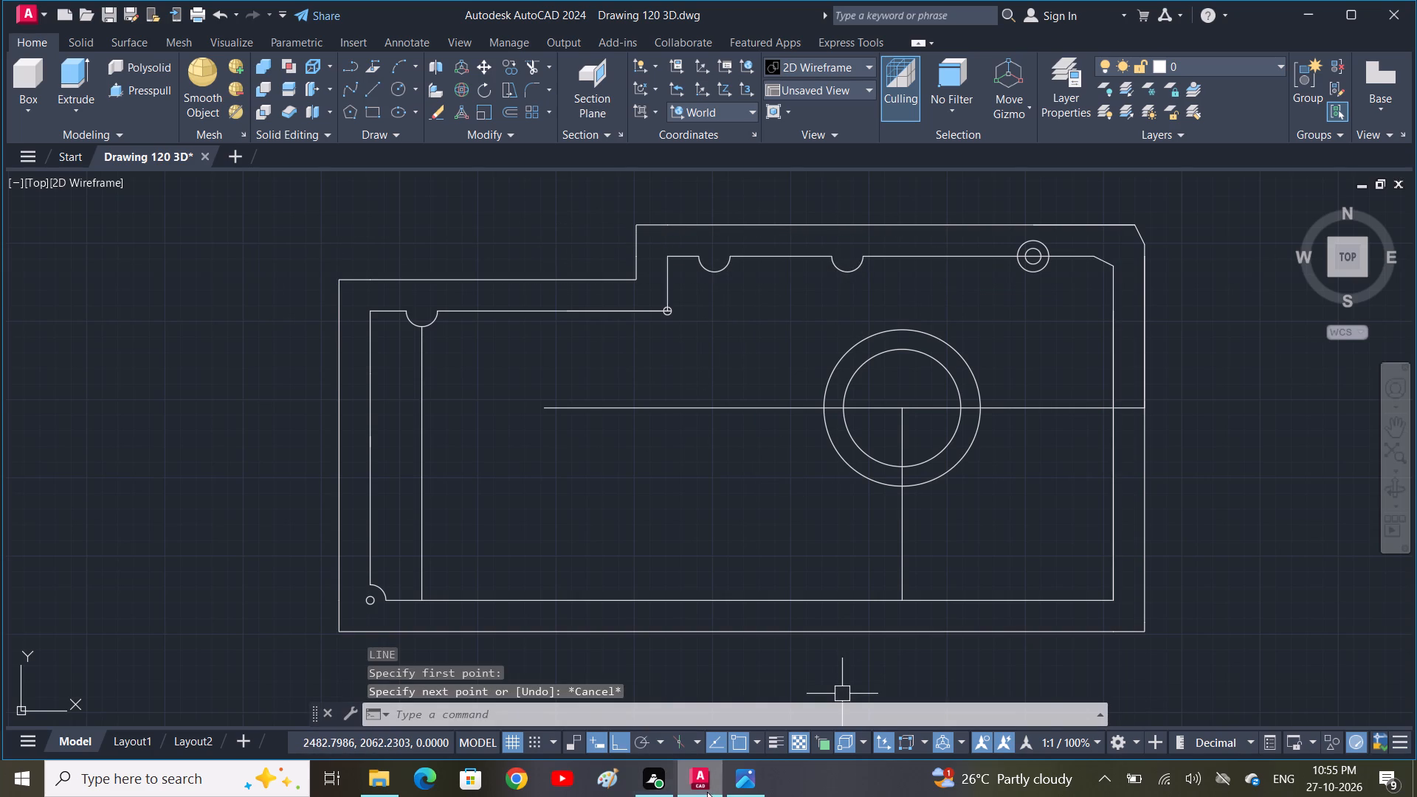
# Check the reference image, and in AutoCAD draw a vertical construction line from the outer step's vertical edge down past the 97 line.
pyautogui.click(701, 774)
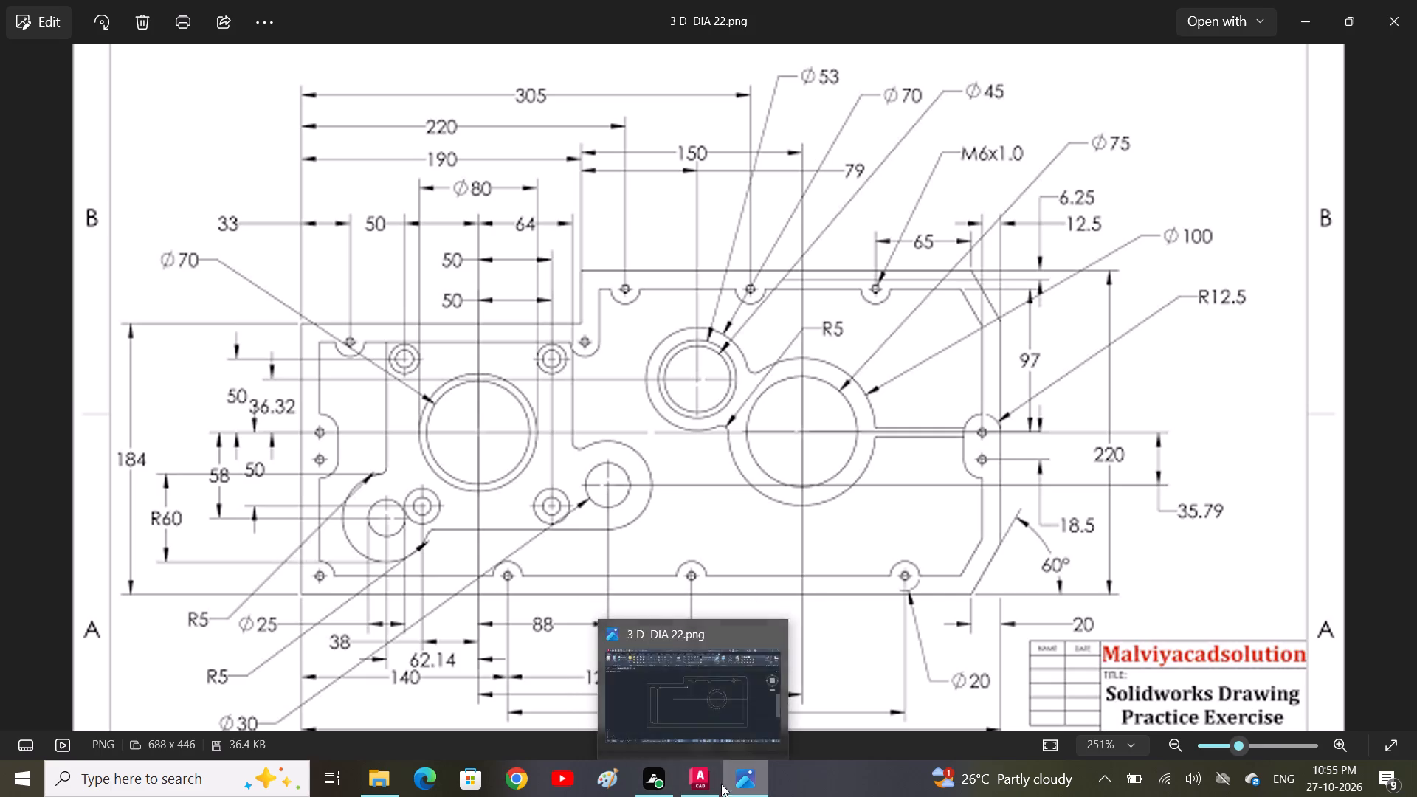
pyautogui.click(709, 780)
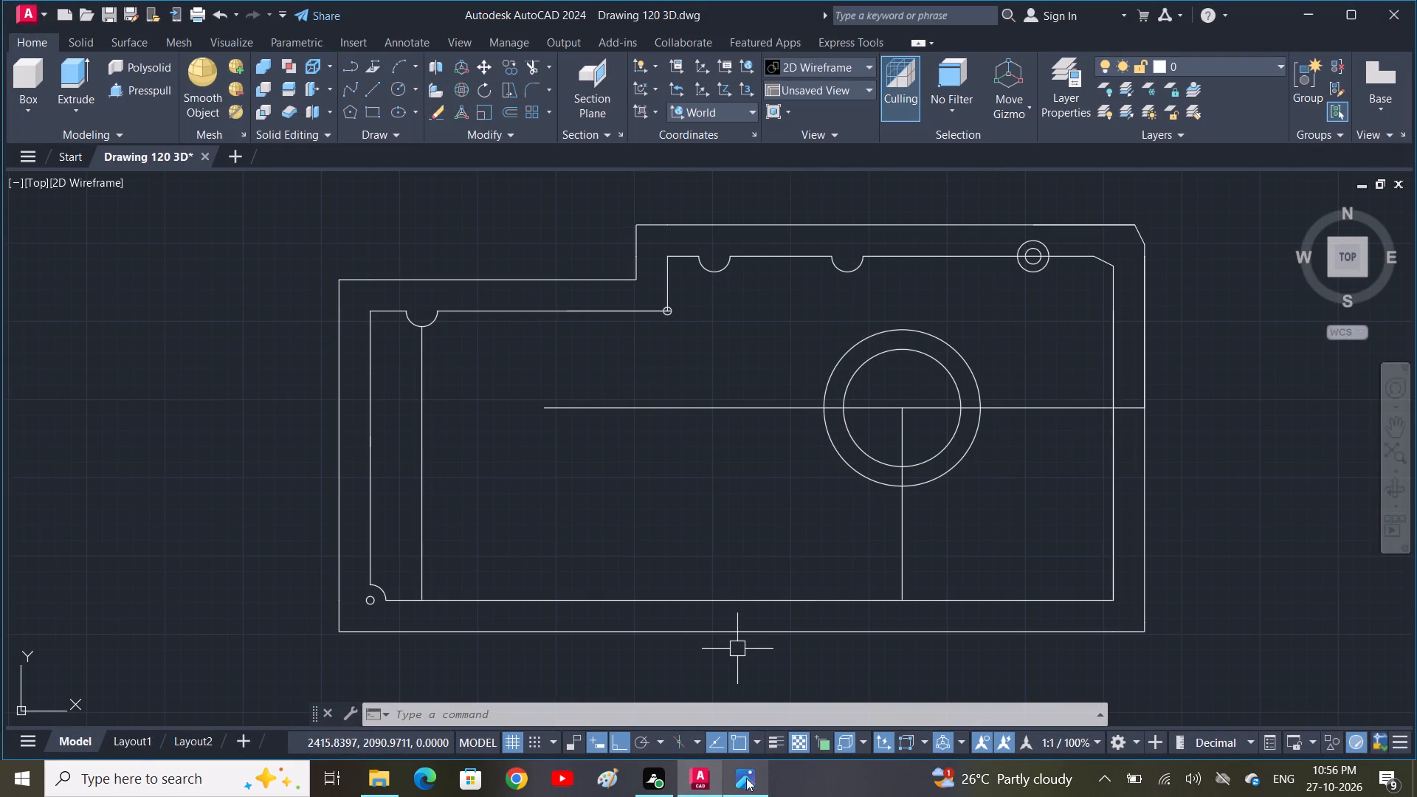
pyautogui.click(746, 773)
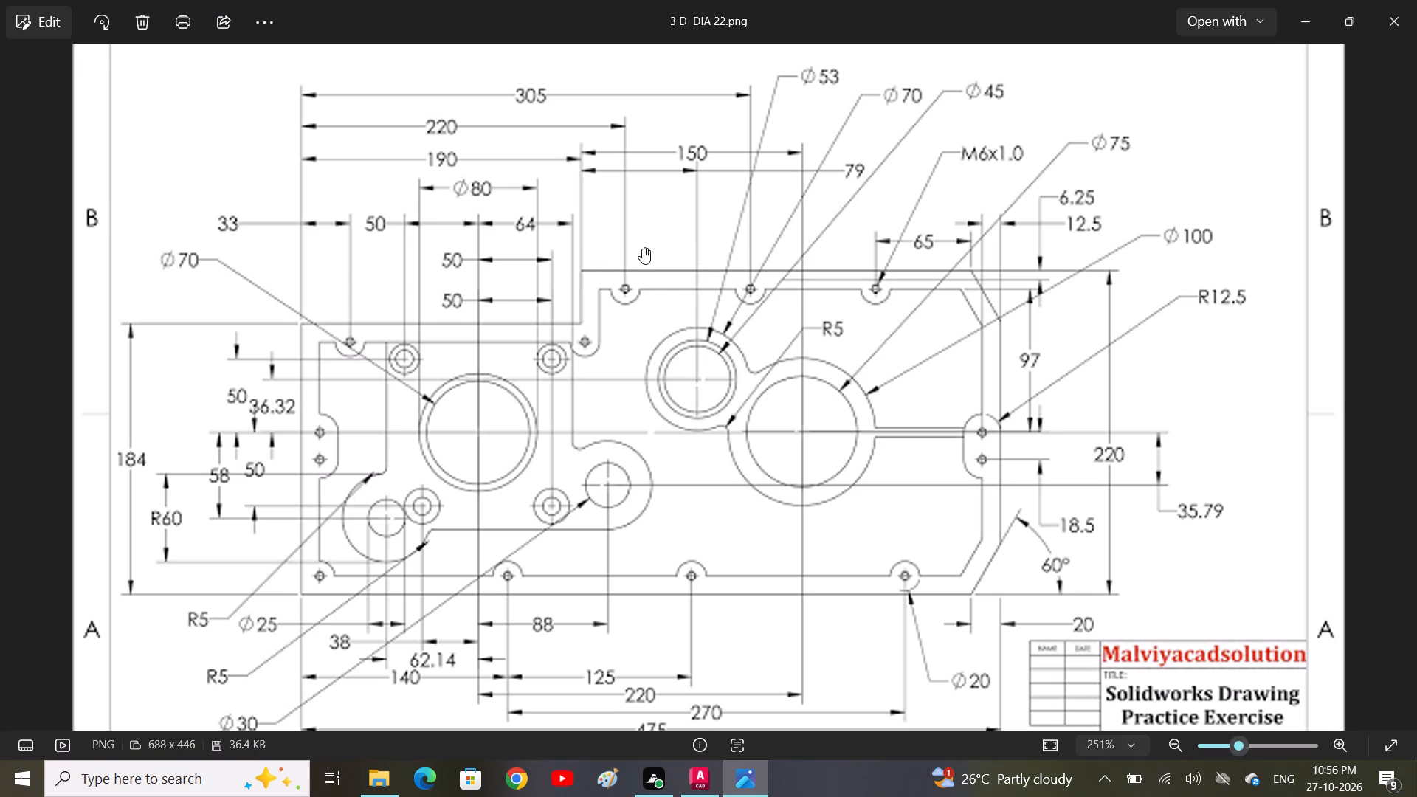
pyautogui.click(689, 783)
pyautogui.write('L')
pyautogui.press('space')
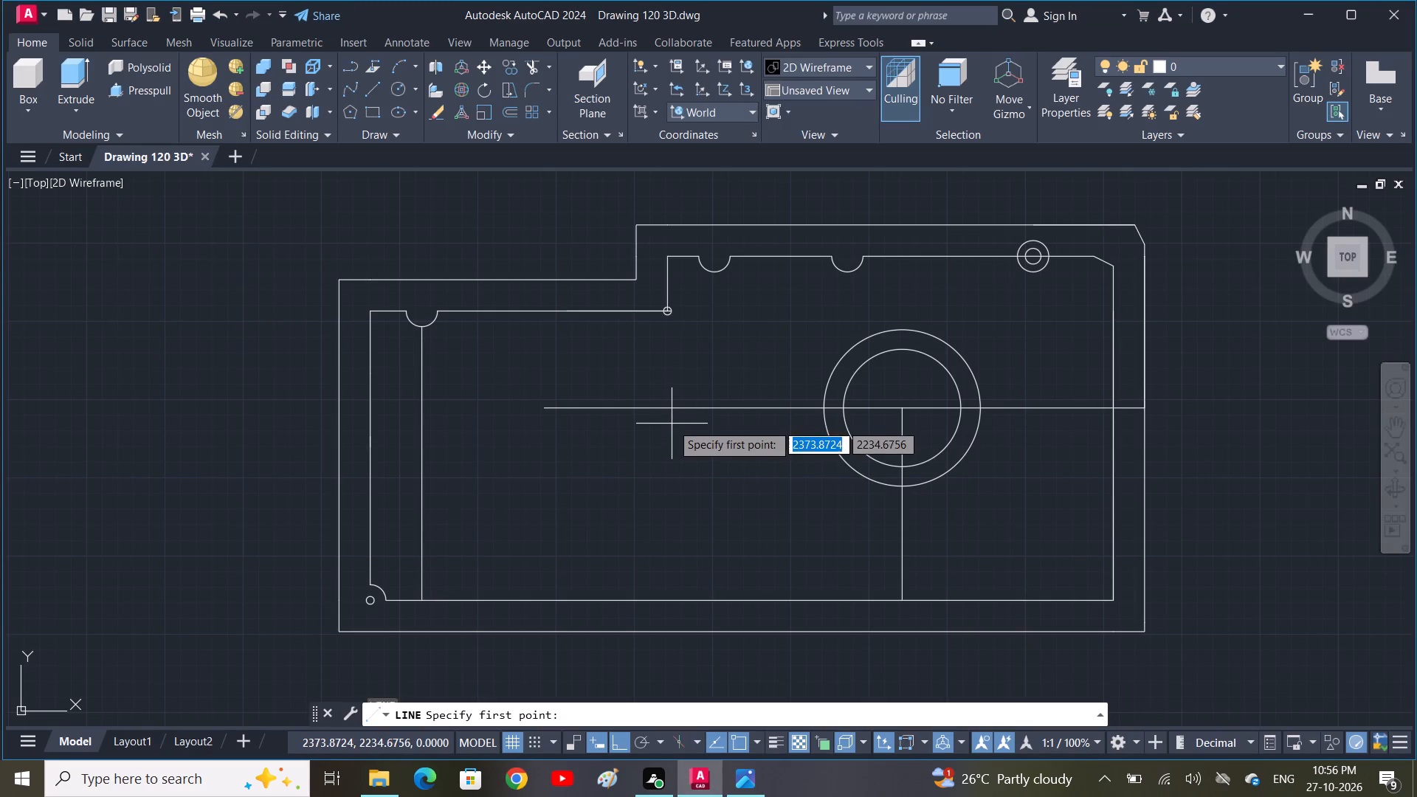
pyautogui.click(636, 272)
pyautogui.click(639, 471)
pyautogui.press('space')
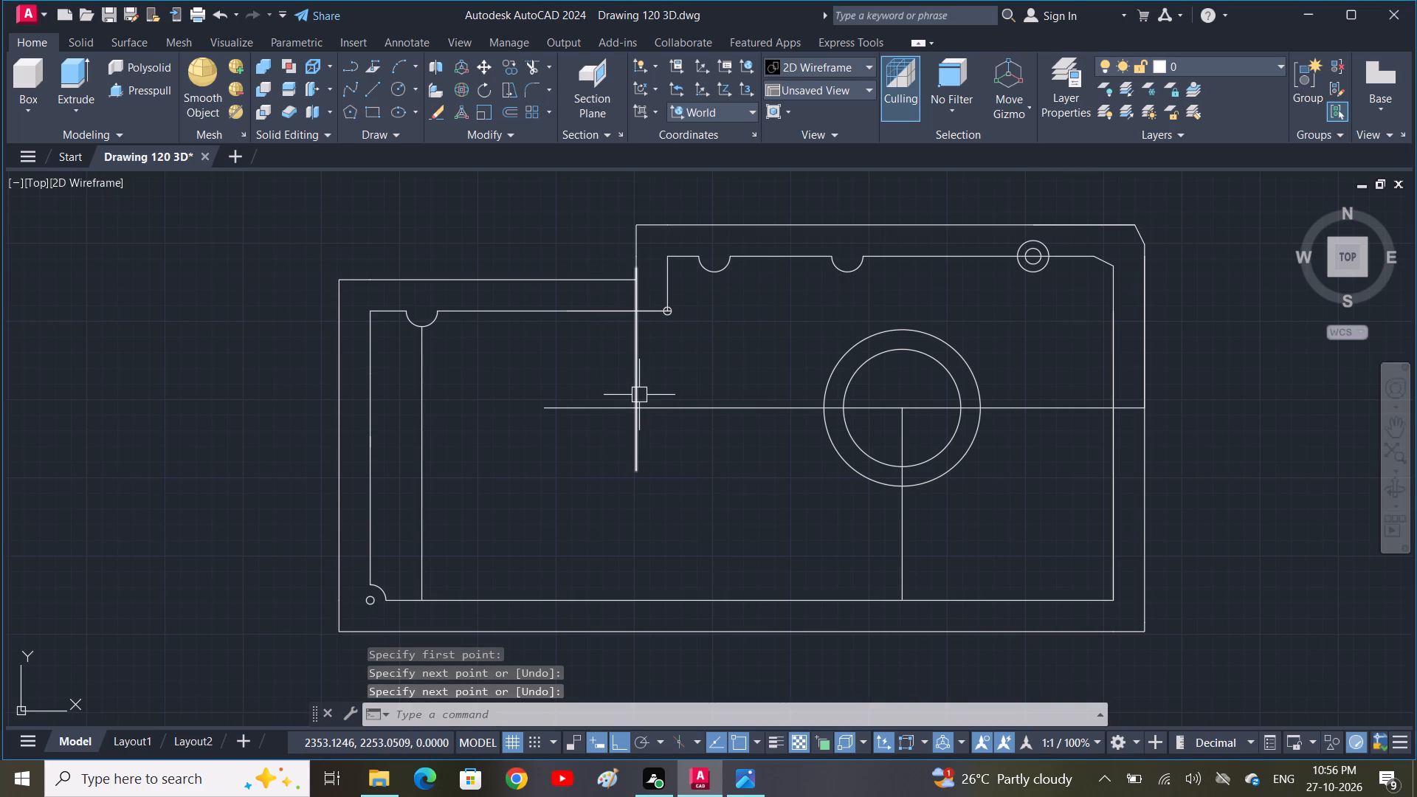
pyautogui.press('l')
pyautogui.press('Escape')
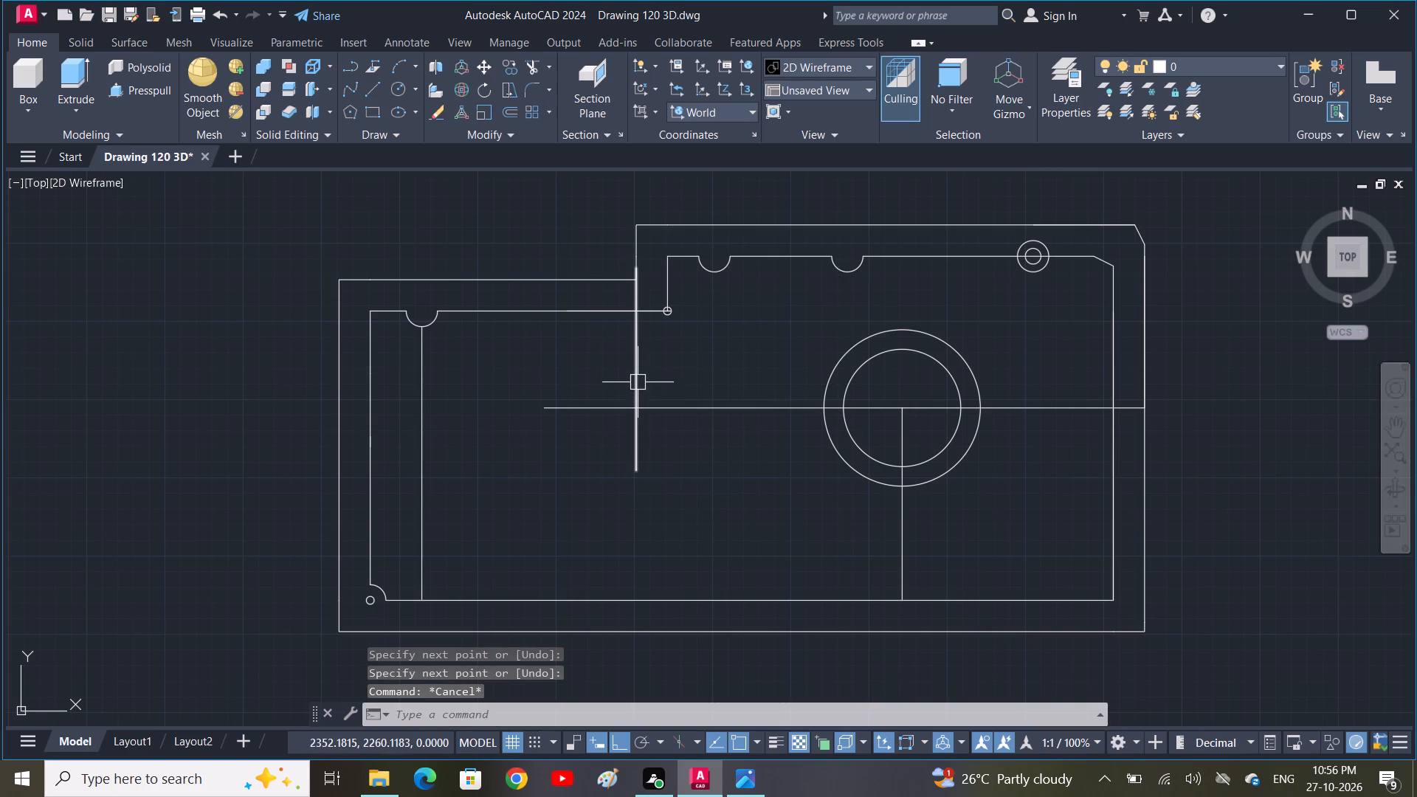
# Offset the new vertical construction line 79 toward the concentric boss circles.
pyautogui.click(638, 382)
pyautogui.write('O')
pyautogui.press('space')
pyautogui.click(638, 382)
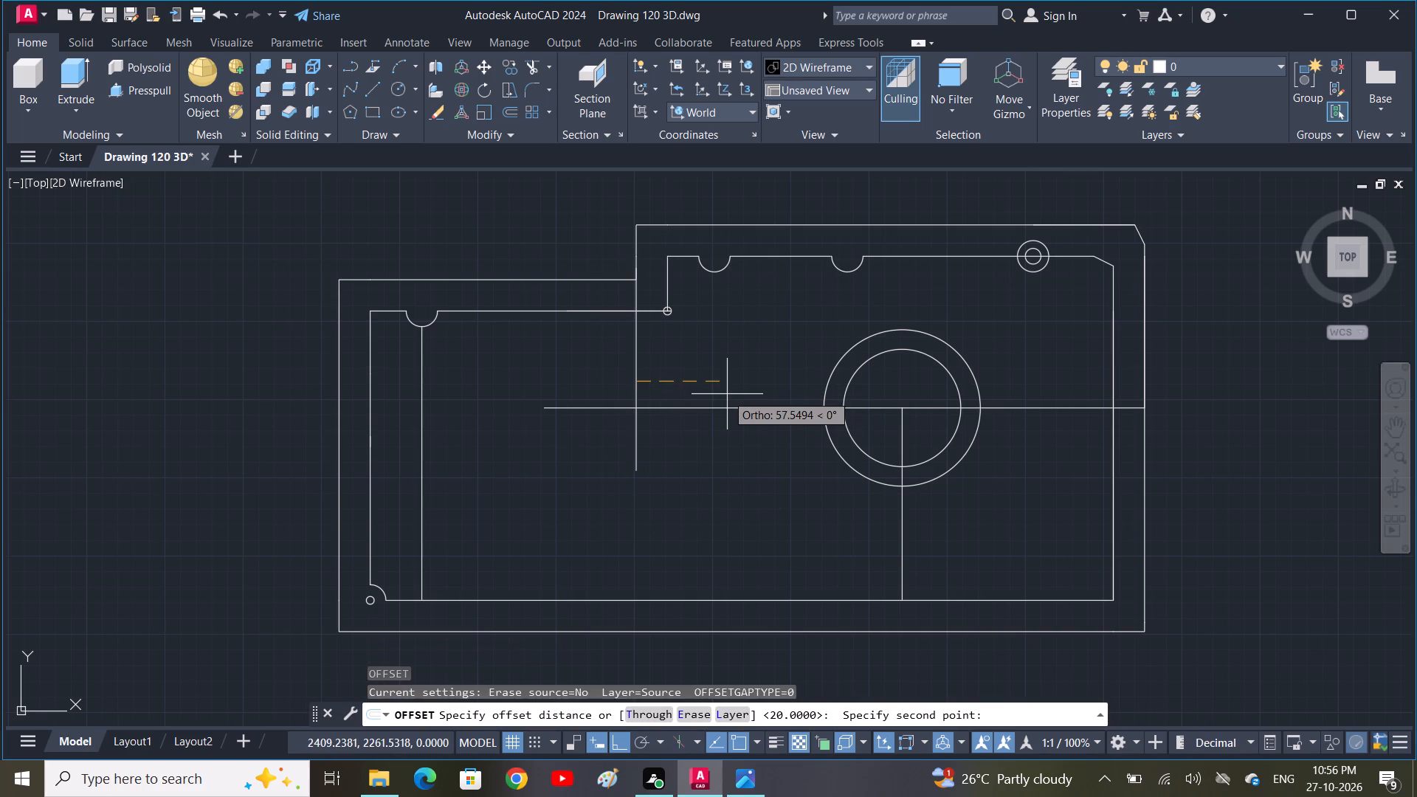
pyautogui.write('79')
pyautogui.press('space')
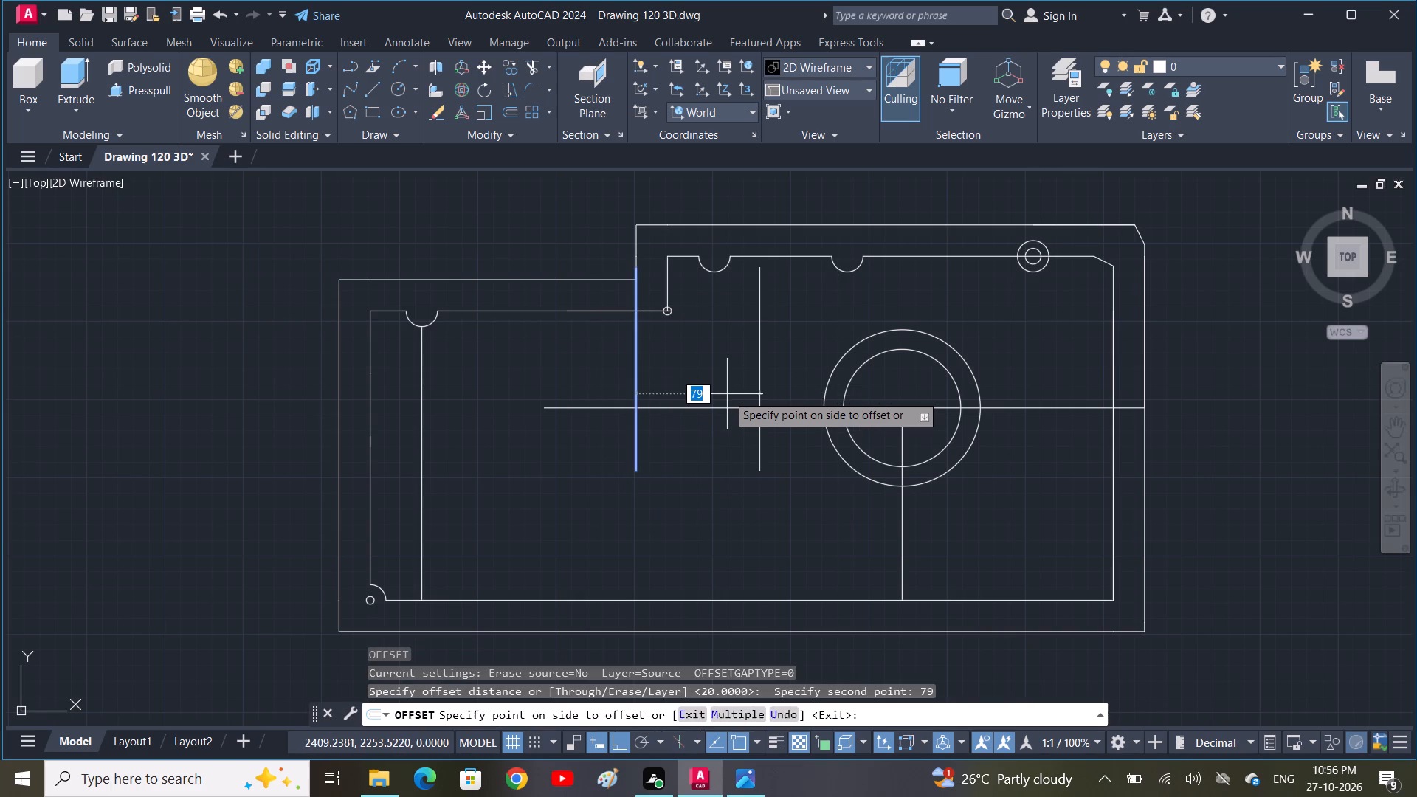
pyautogui.click(727, 394)
pyautogui.press('Escape')
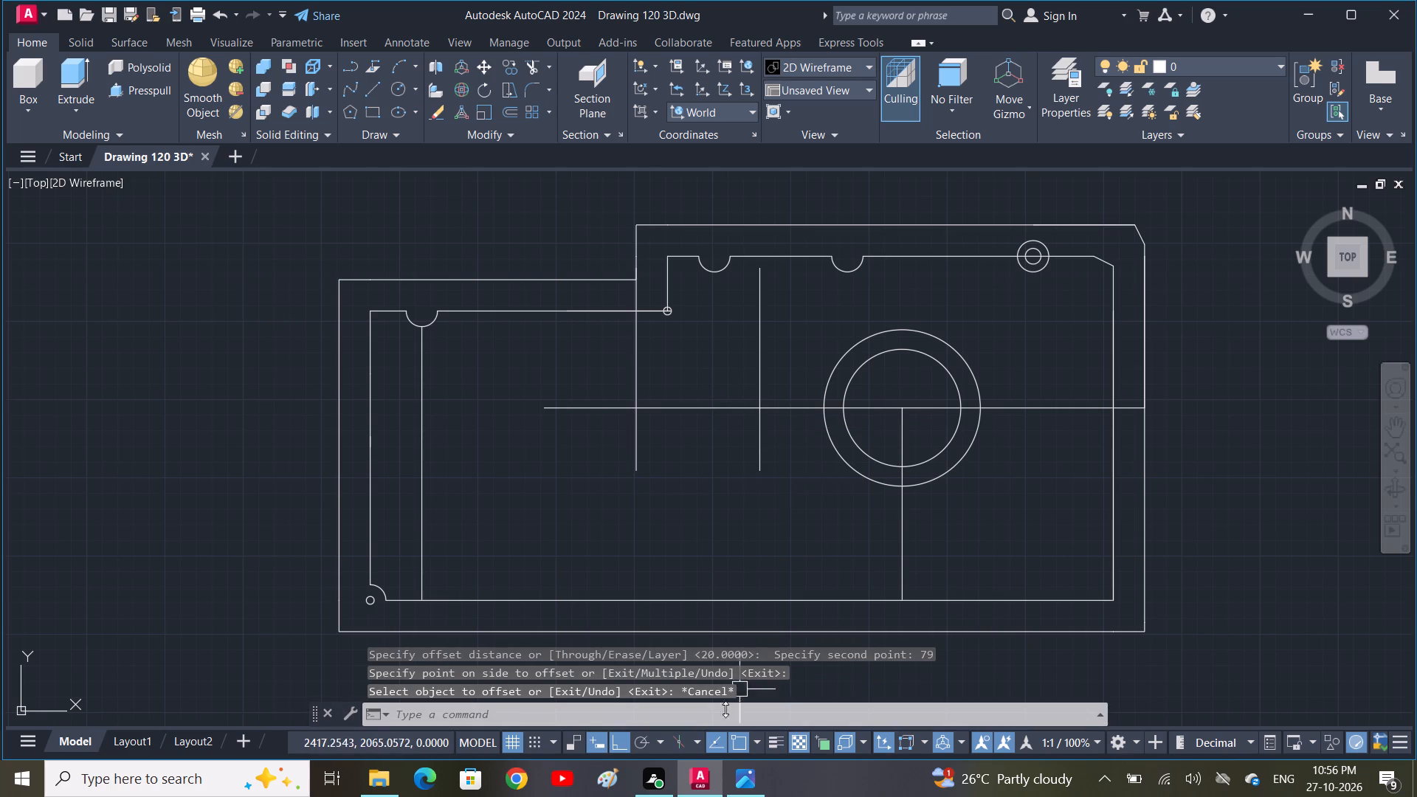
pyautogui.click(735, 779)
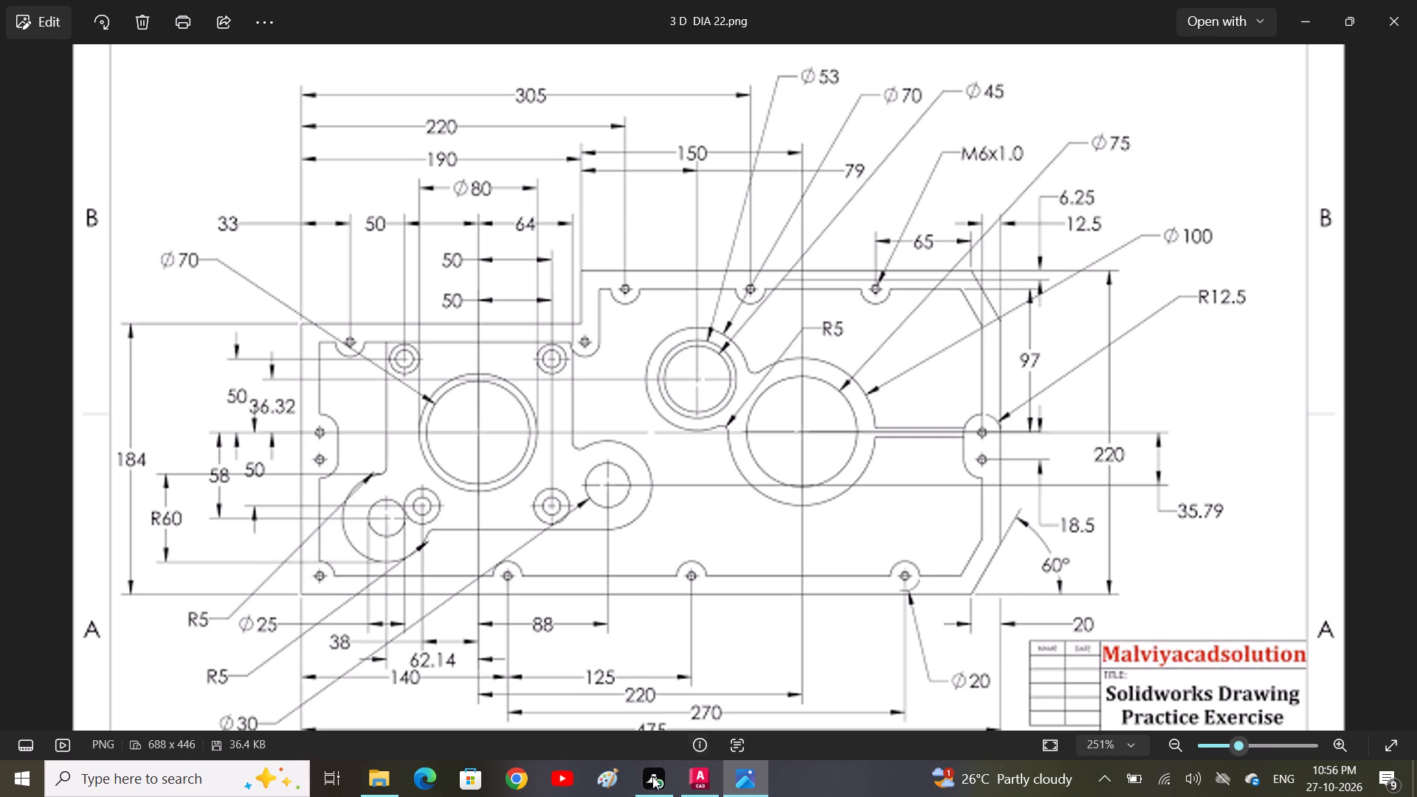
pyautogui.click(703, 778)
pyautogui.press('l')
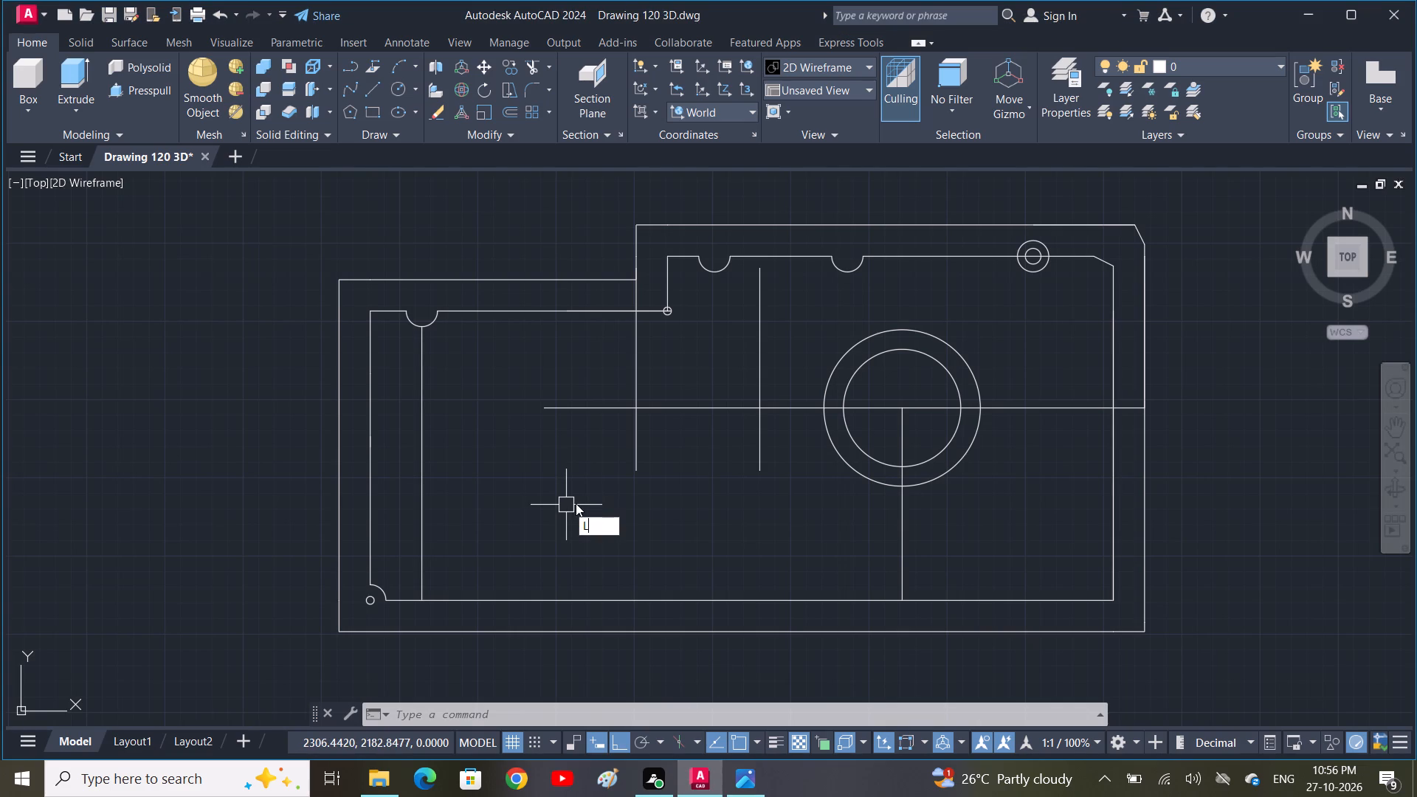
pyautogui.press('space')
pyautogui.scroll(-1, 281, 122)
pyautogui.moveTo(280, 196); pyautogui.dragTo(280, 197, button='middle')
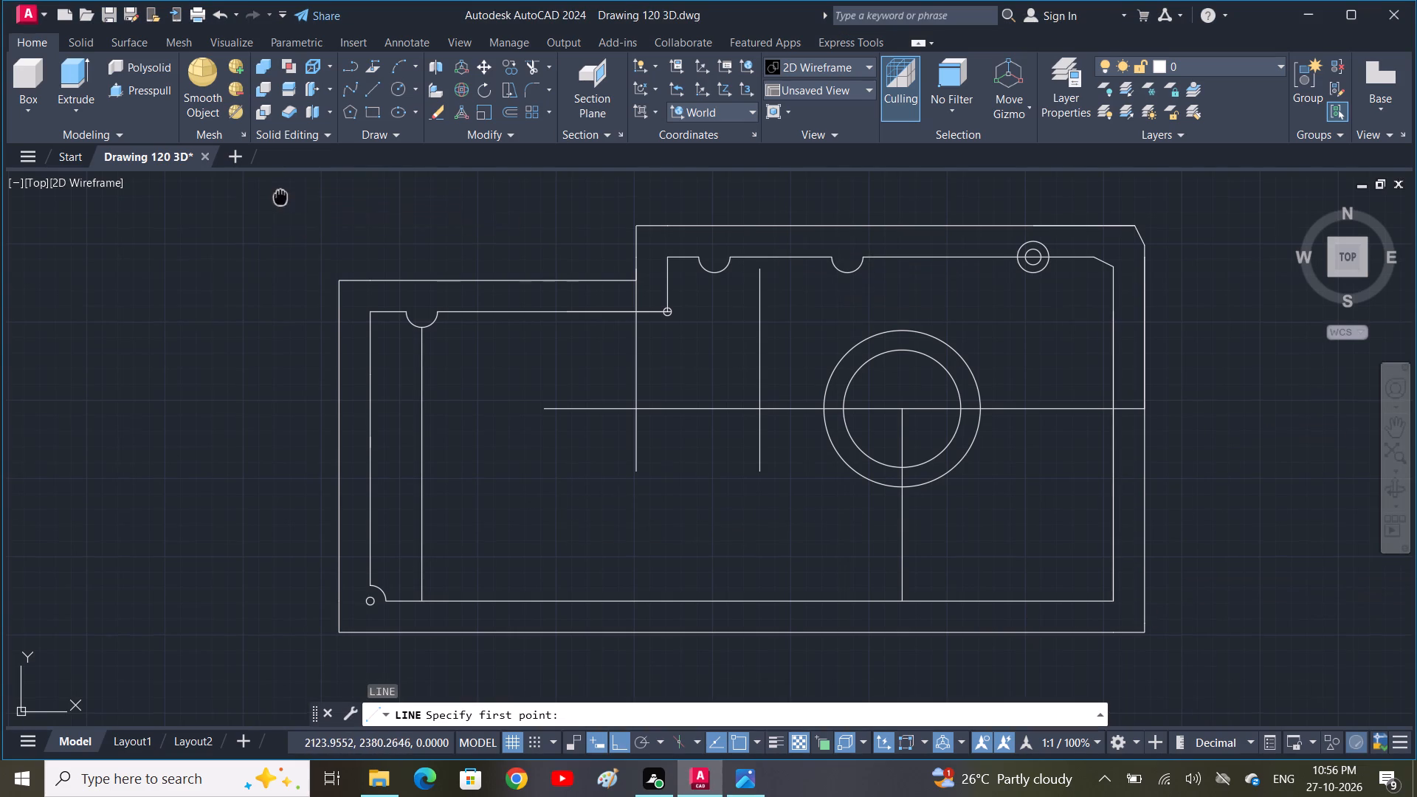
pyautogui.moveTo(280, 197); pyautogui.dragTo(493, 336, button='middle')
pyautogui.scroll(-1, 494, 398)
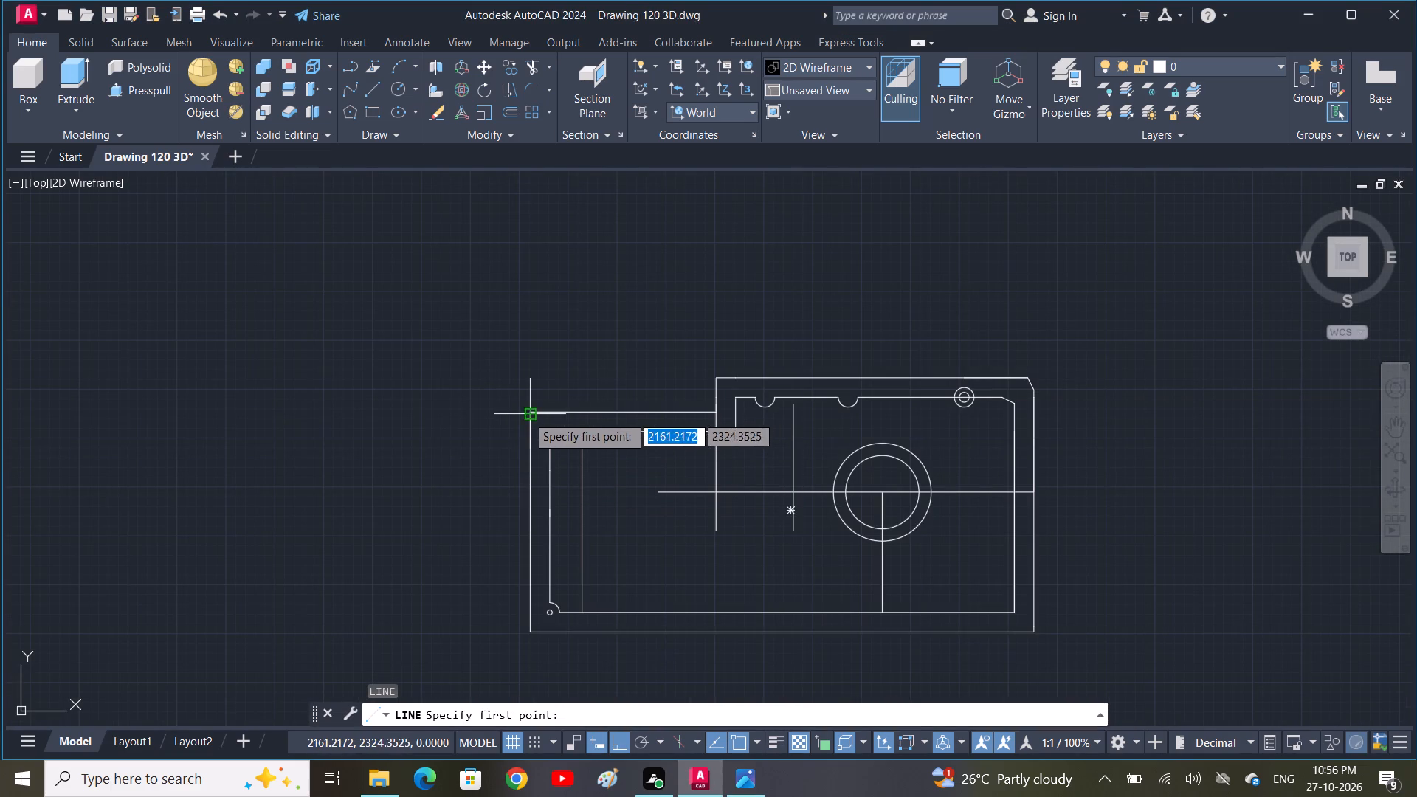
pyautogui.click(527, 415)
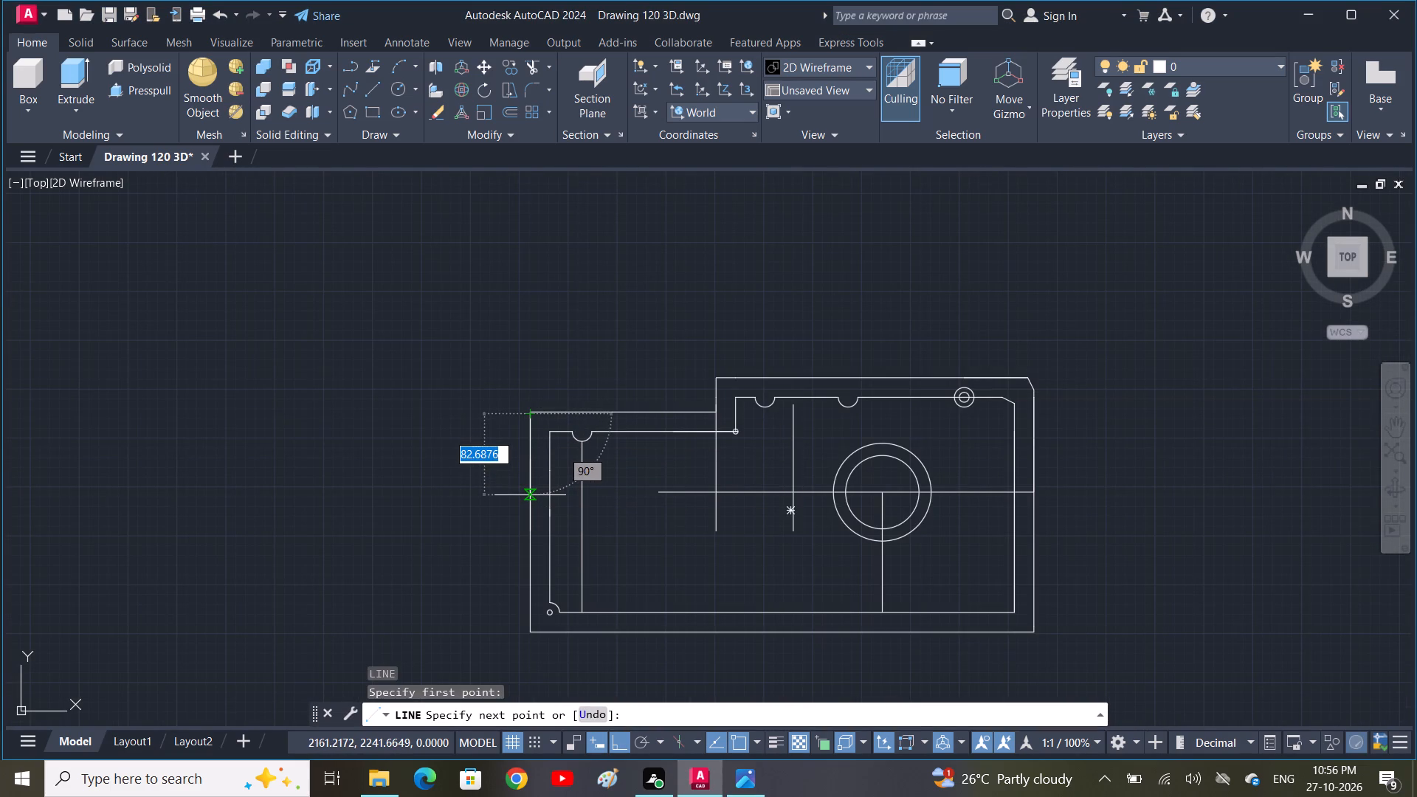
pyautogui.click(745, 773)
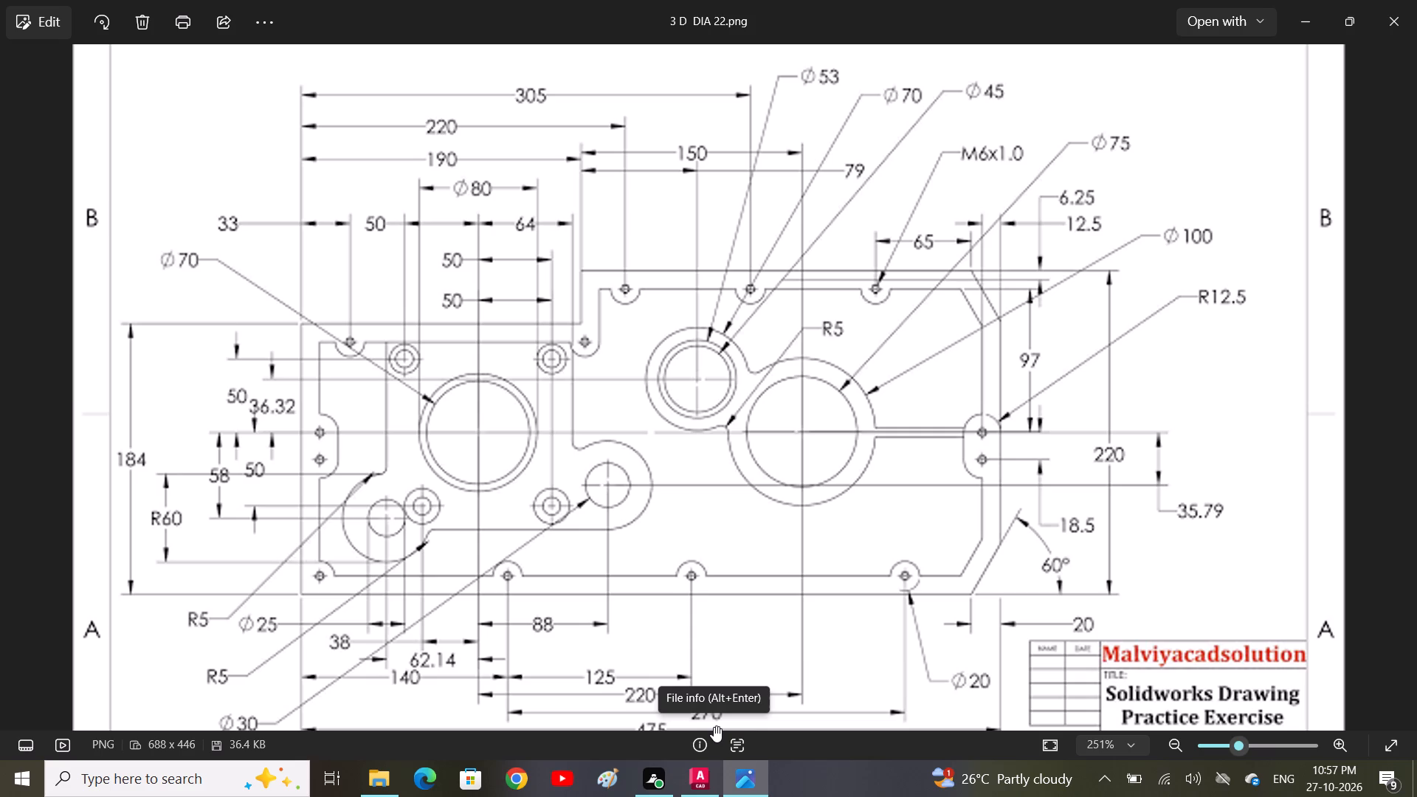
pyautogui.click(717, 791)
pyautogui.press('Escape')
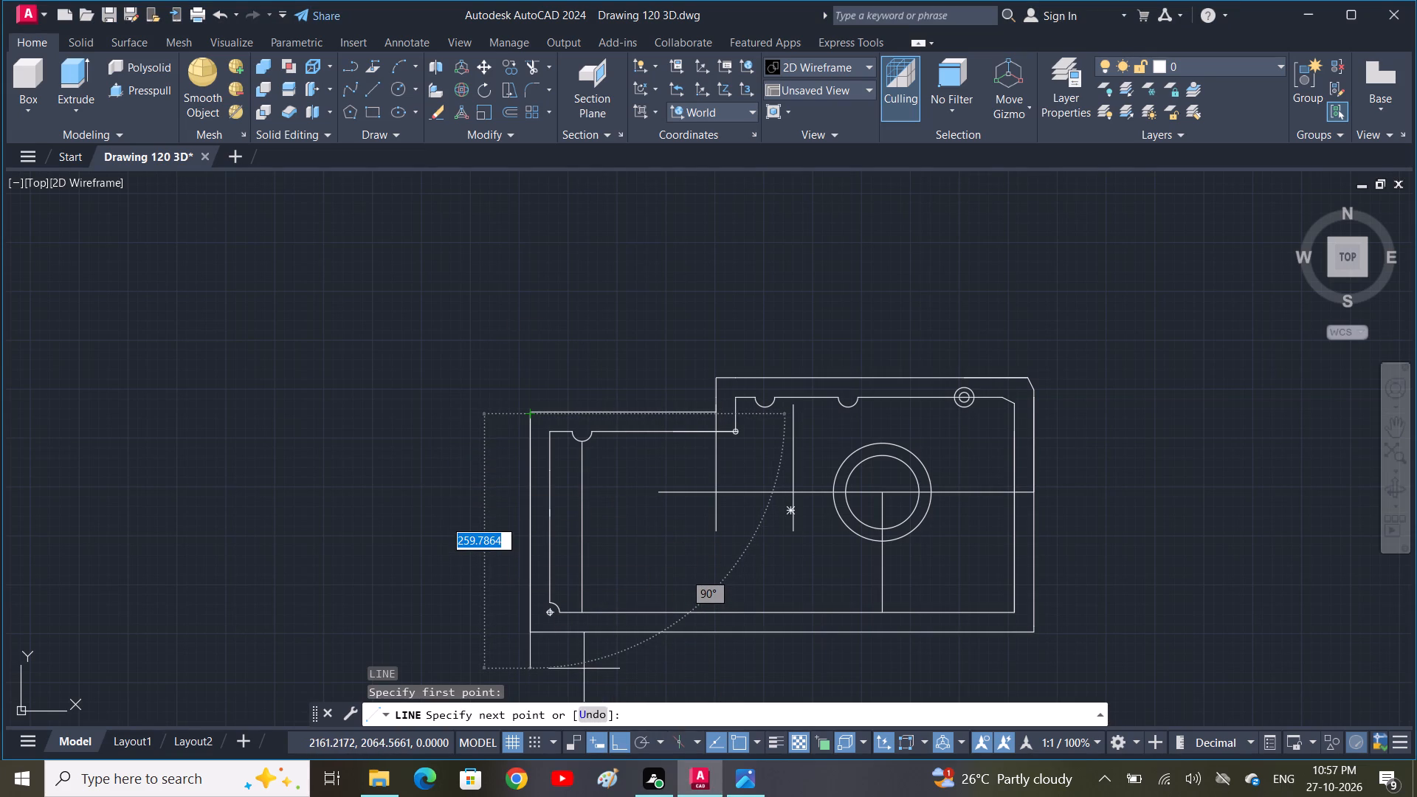
# Switch to the 3 D DIA 22 reference image and examine the position dimensions of the remaining interior bosses and holes.
pyautogui.moveTo(597, 594); pyautogui.dragTo(643, 453, button='middle')
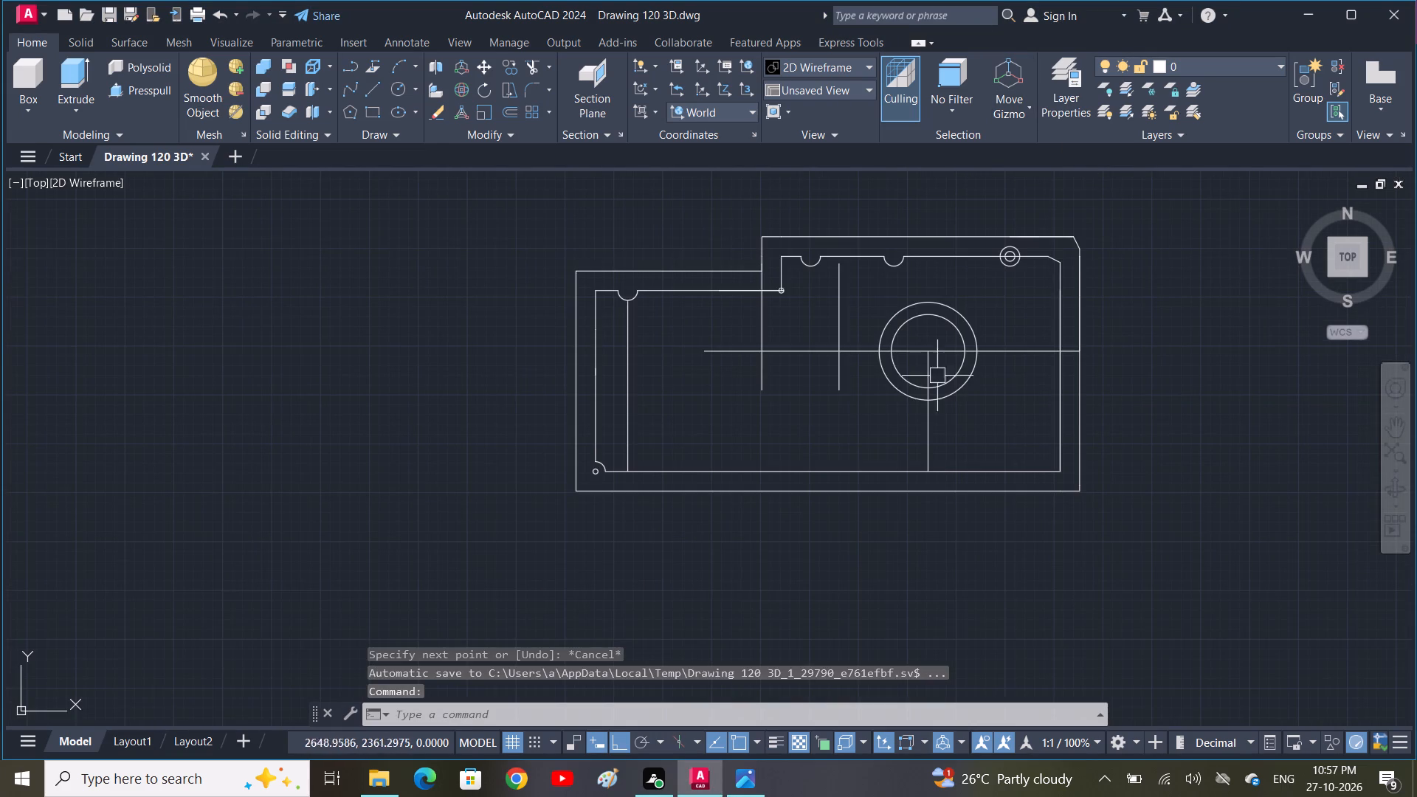
pyautogui.scroll(1, 721, 427)
pyautogui.moveTo(719, 430); pyautogui.dragTo(714, 480, button='middle')
pyautogui.scroll(-2, 727, 477)
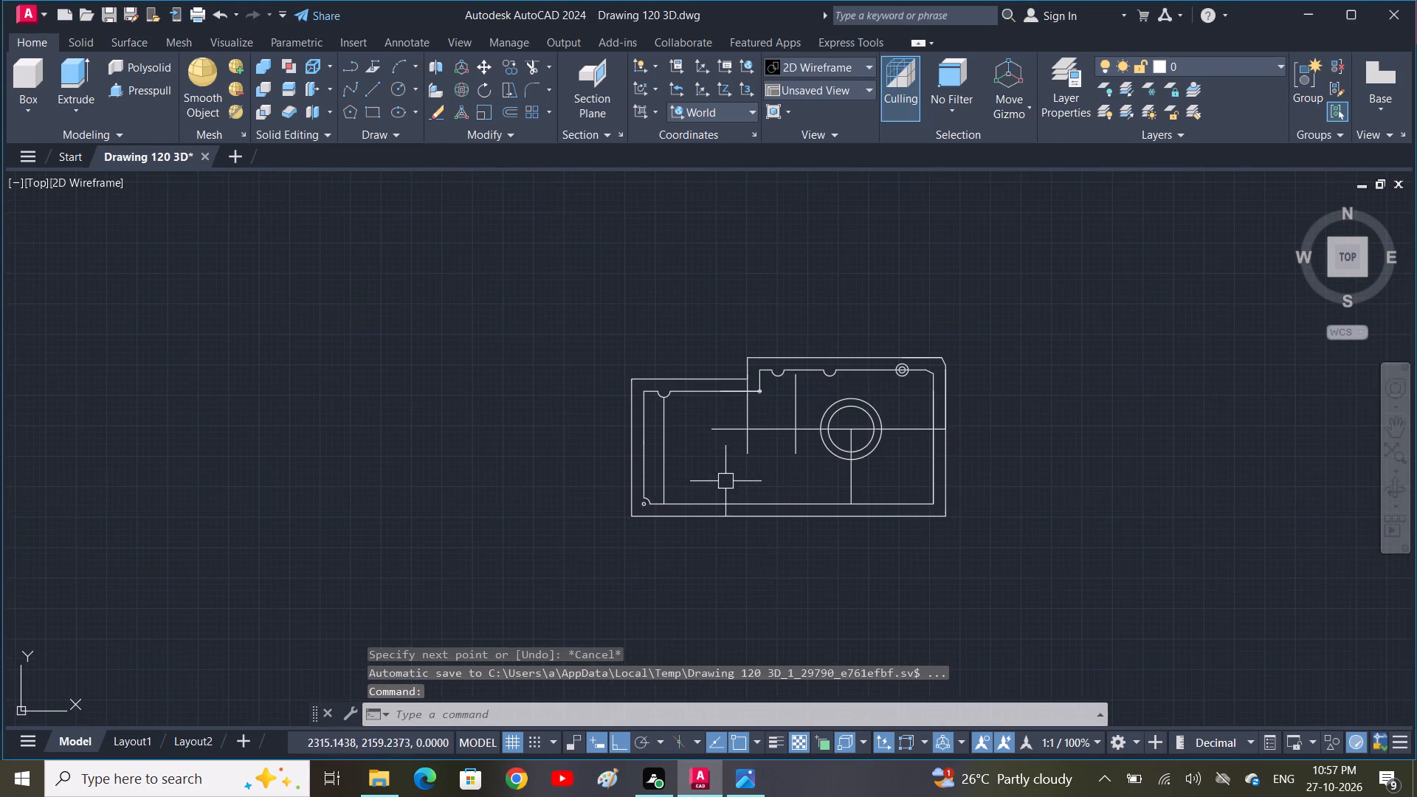
pyautogui.scroll(1, 778, 534)
pyautogui.click(742, 774)
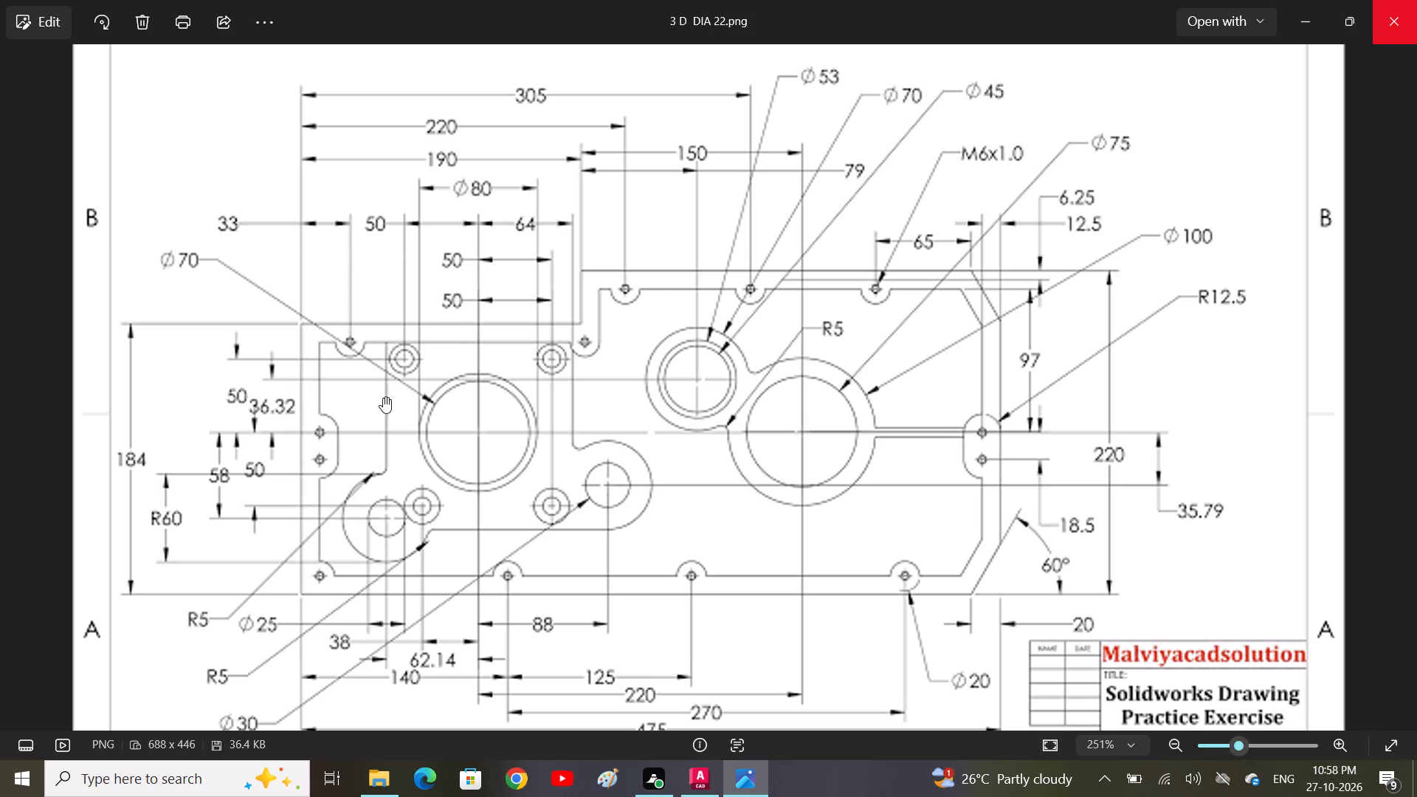
pyautogui.moveTo(394, 373); pyautogui.dragTo(411, 348, button='middle')
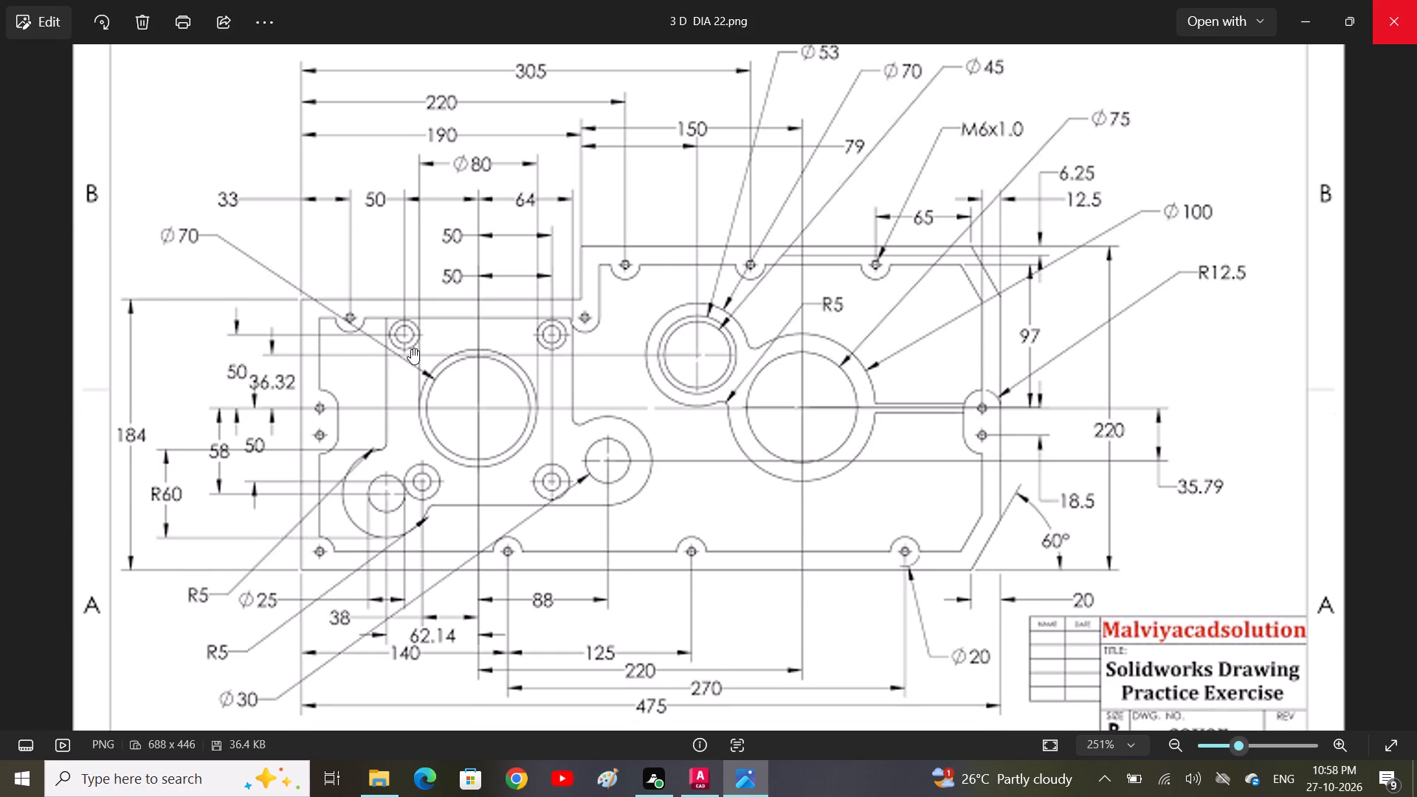
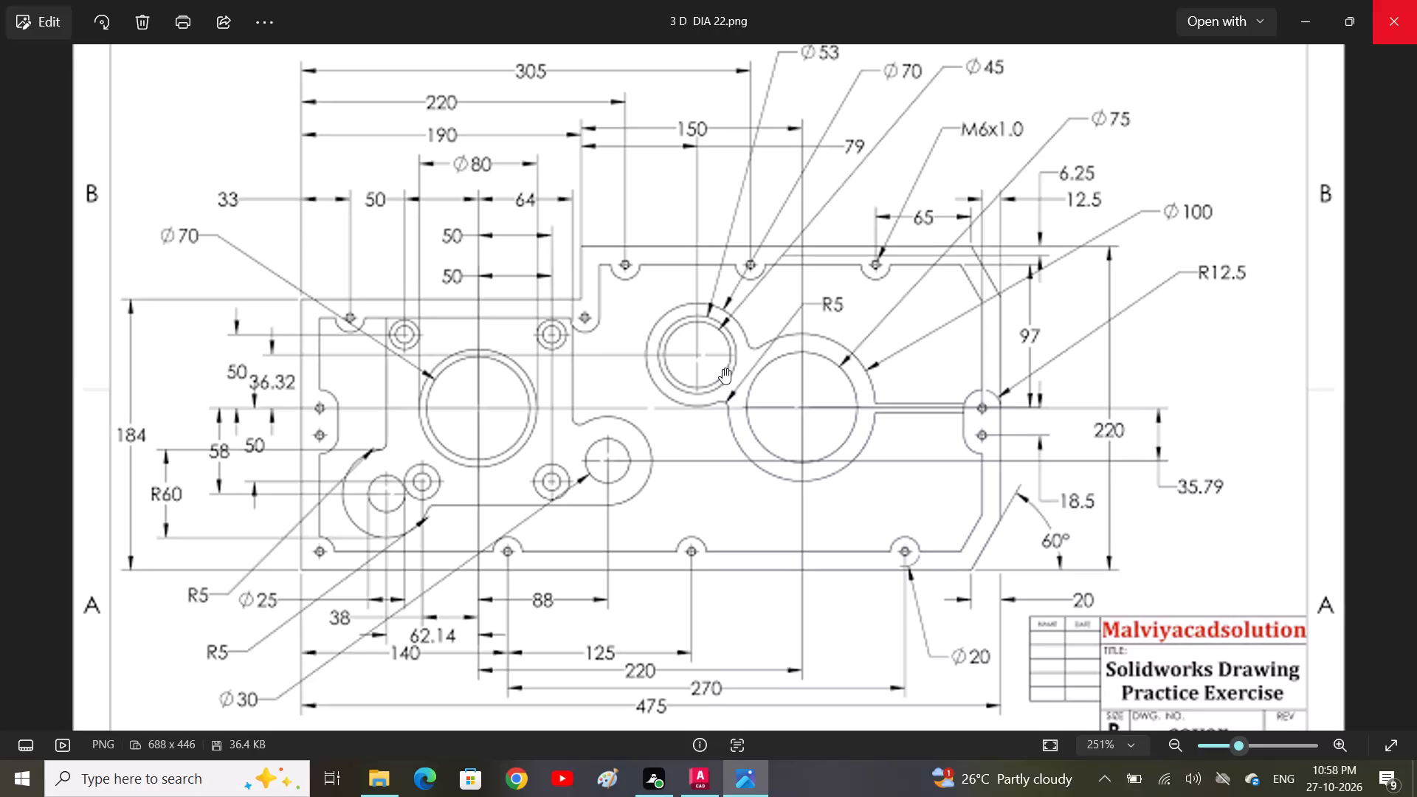
# Check the lower chamfered corner's 20 and 60° dimensions in the reference image and return to AutoCAD.
pyautogui.moveTo(968, 549); pyautogui.dragTo(969, 503, button='middle')
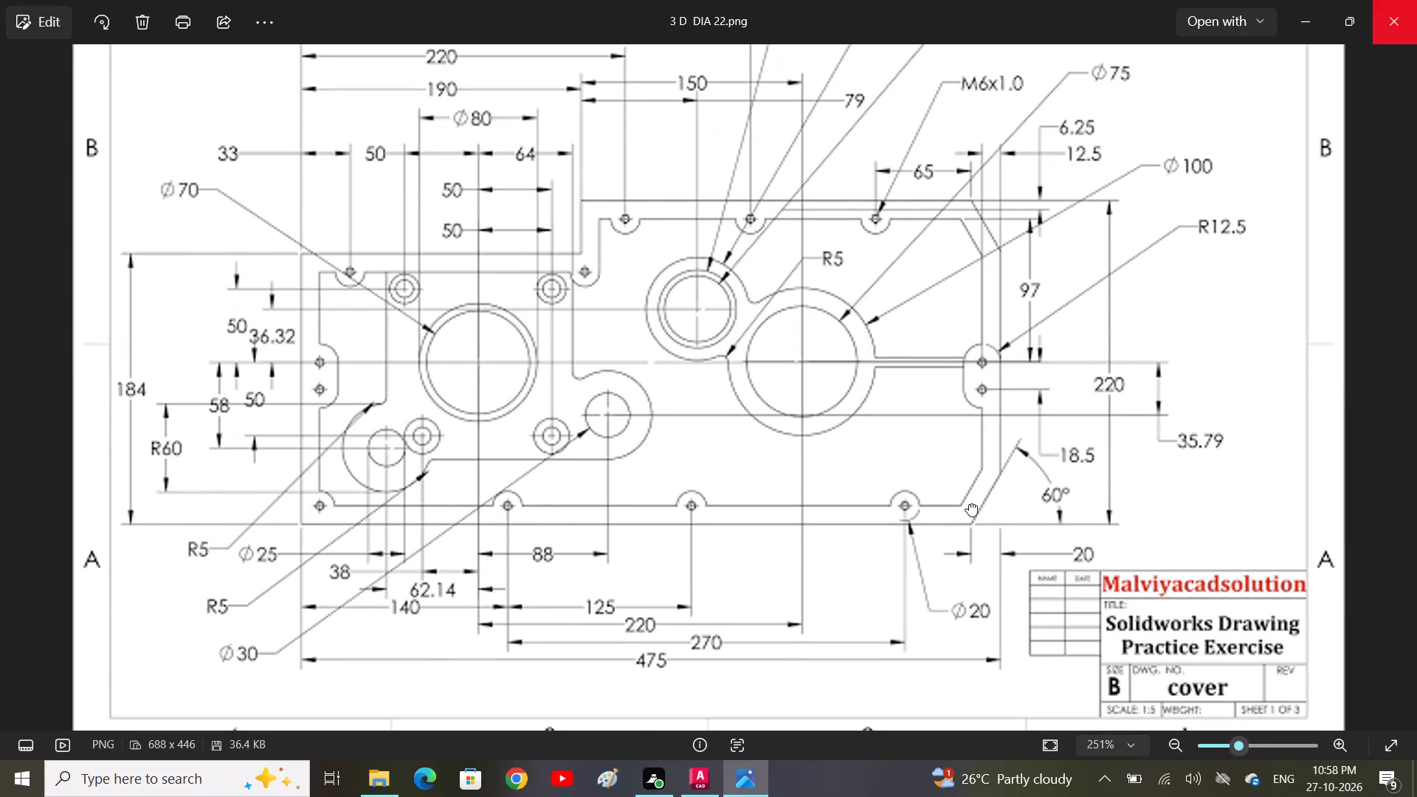
pyautogui.moveTo(969, 503); pyautogui.dragTo(969, 503, button='middle')
pyautogui.scroll(1, 983, 522)
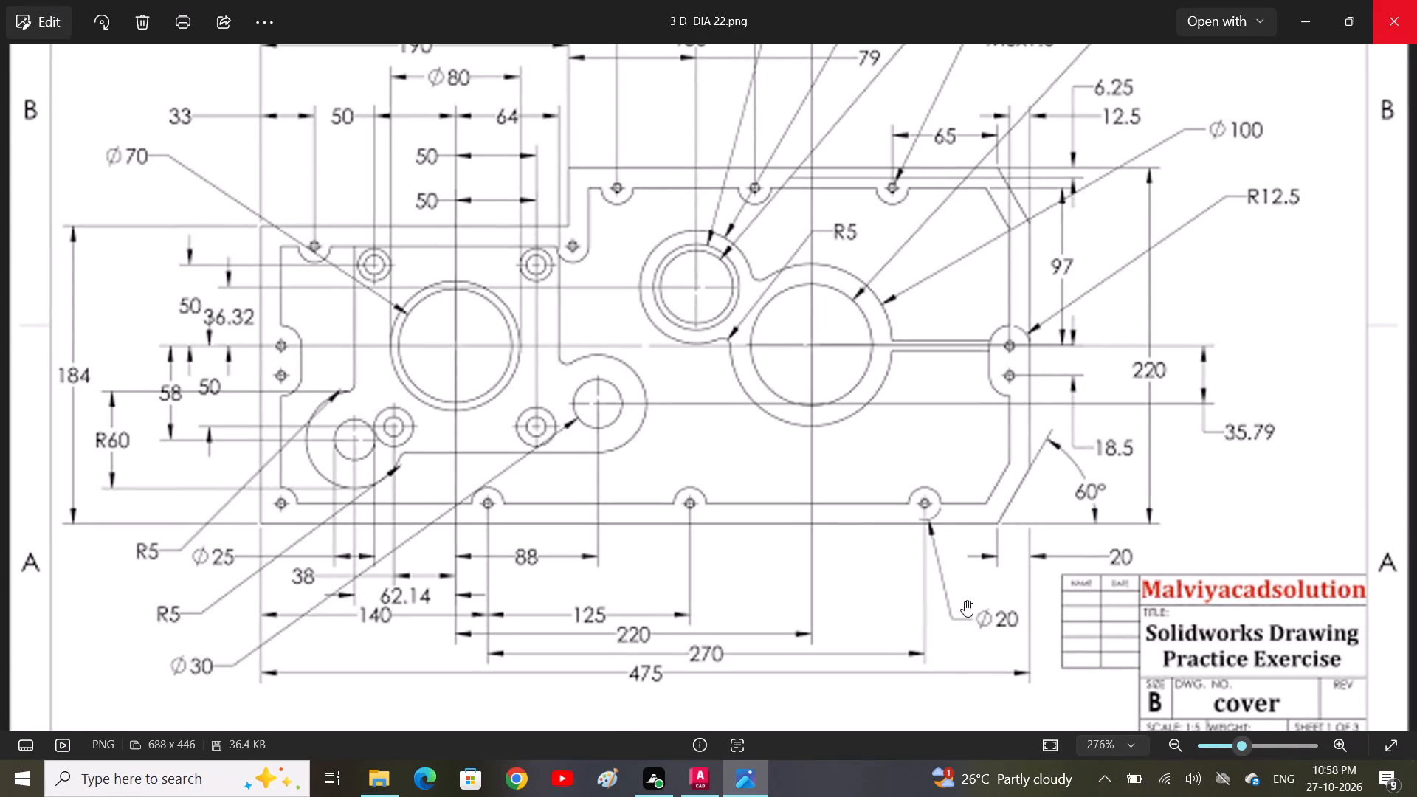
pyautogui.click(694, 782)
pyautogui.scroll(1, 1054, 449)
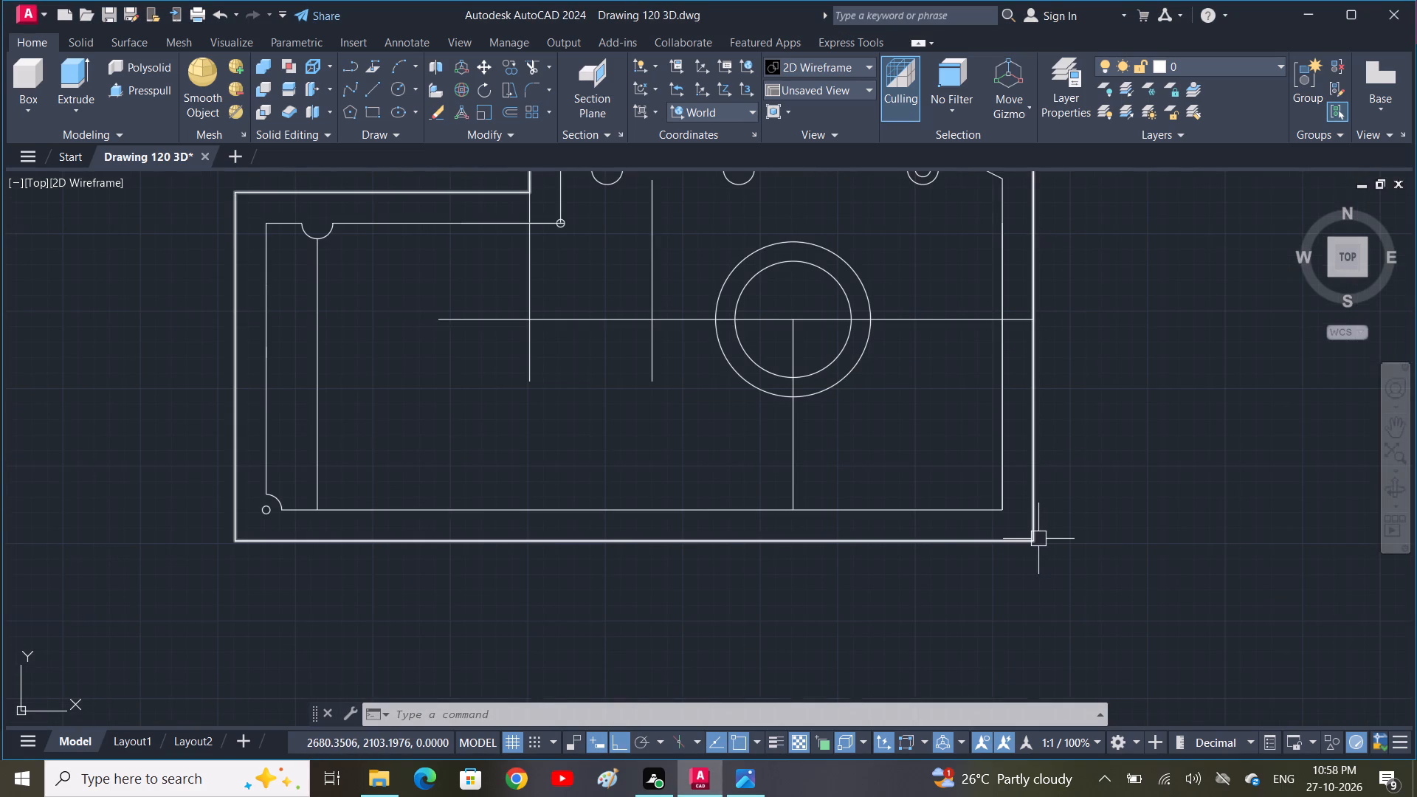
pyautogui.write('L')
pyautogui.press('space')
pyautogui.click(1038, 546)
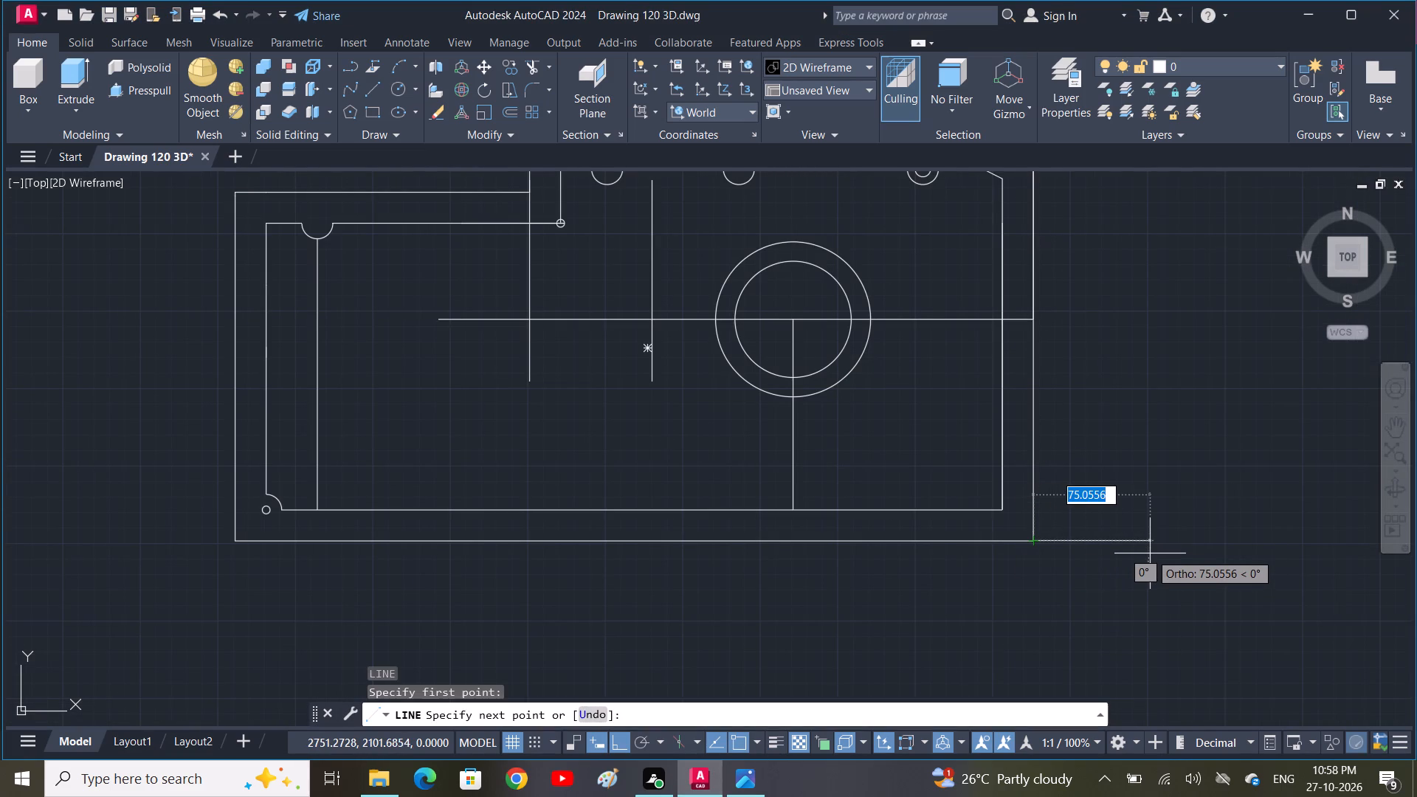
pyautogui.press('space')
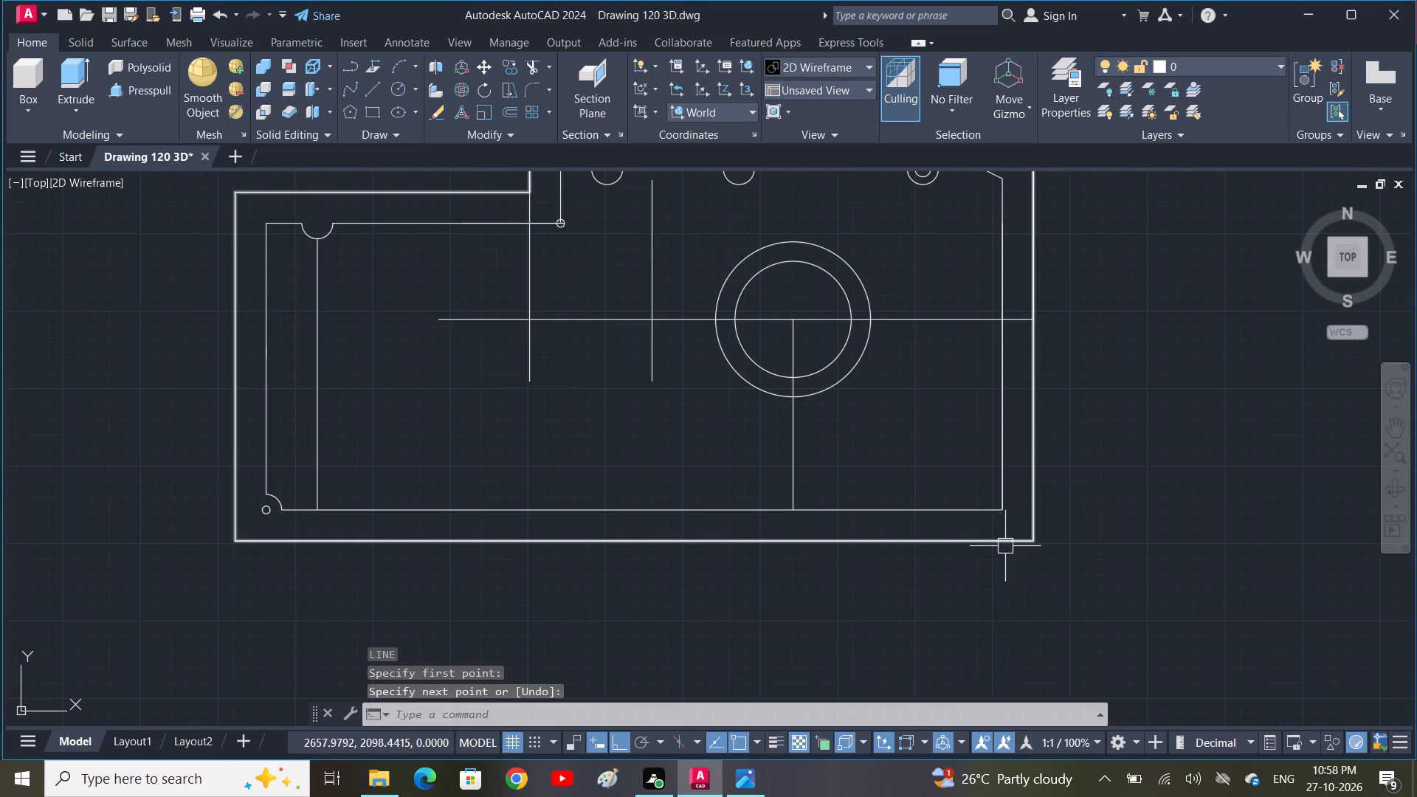
# Draw a vertical construction line from the inner outline's lower corner near the circles down past the outer bottom edge.
pyautogui.write('L')
pyautogui.press('space')
pyautogui.click(1002, 510)
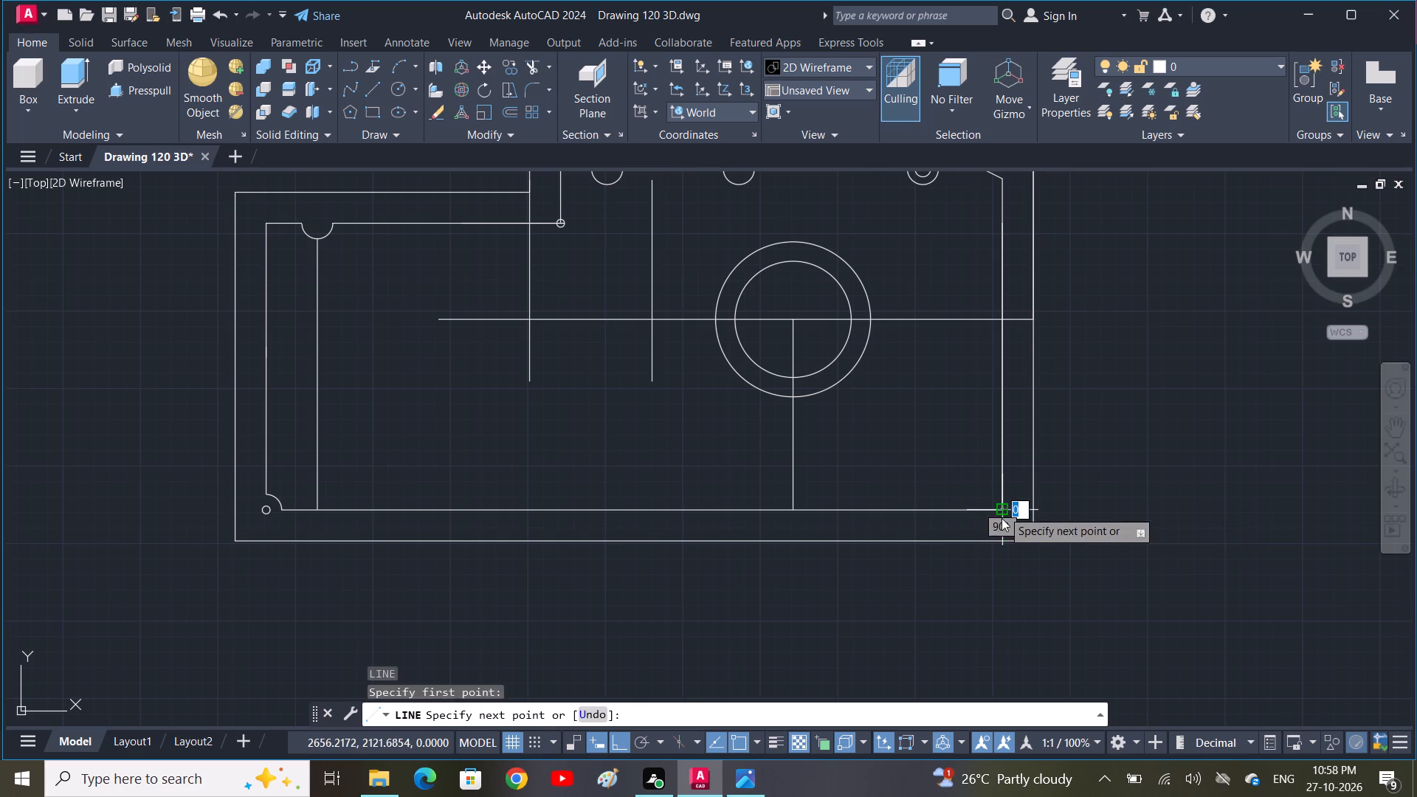
pyautogui.click(1001, 605)
pyautogui.press('space')
# Draw a line about 99 long at 60° from the construction line's intersection with the outer bottom edge, outward past the side edge.
pyautogui.press('space')
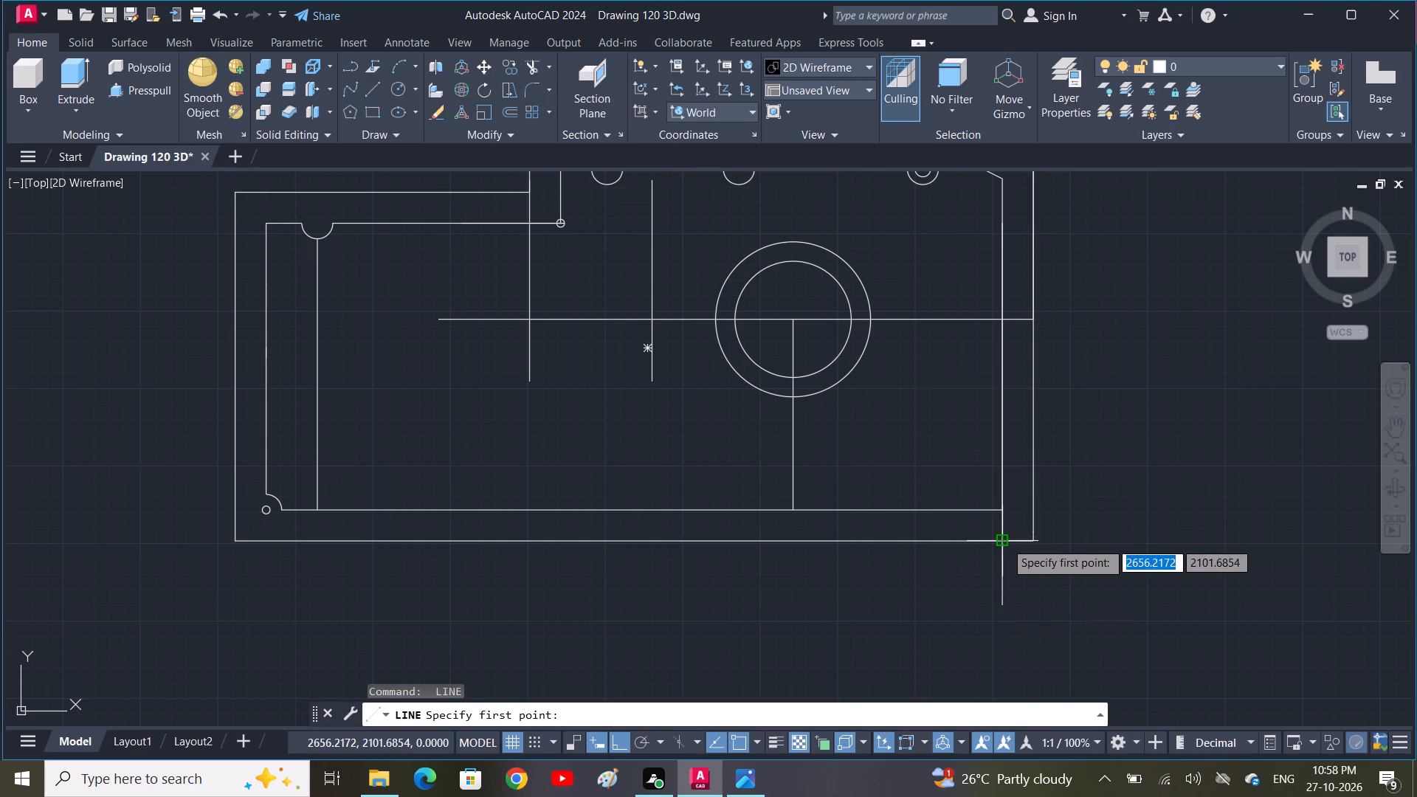
pyautogui.click(1005, 542)
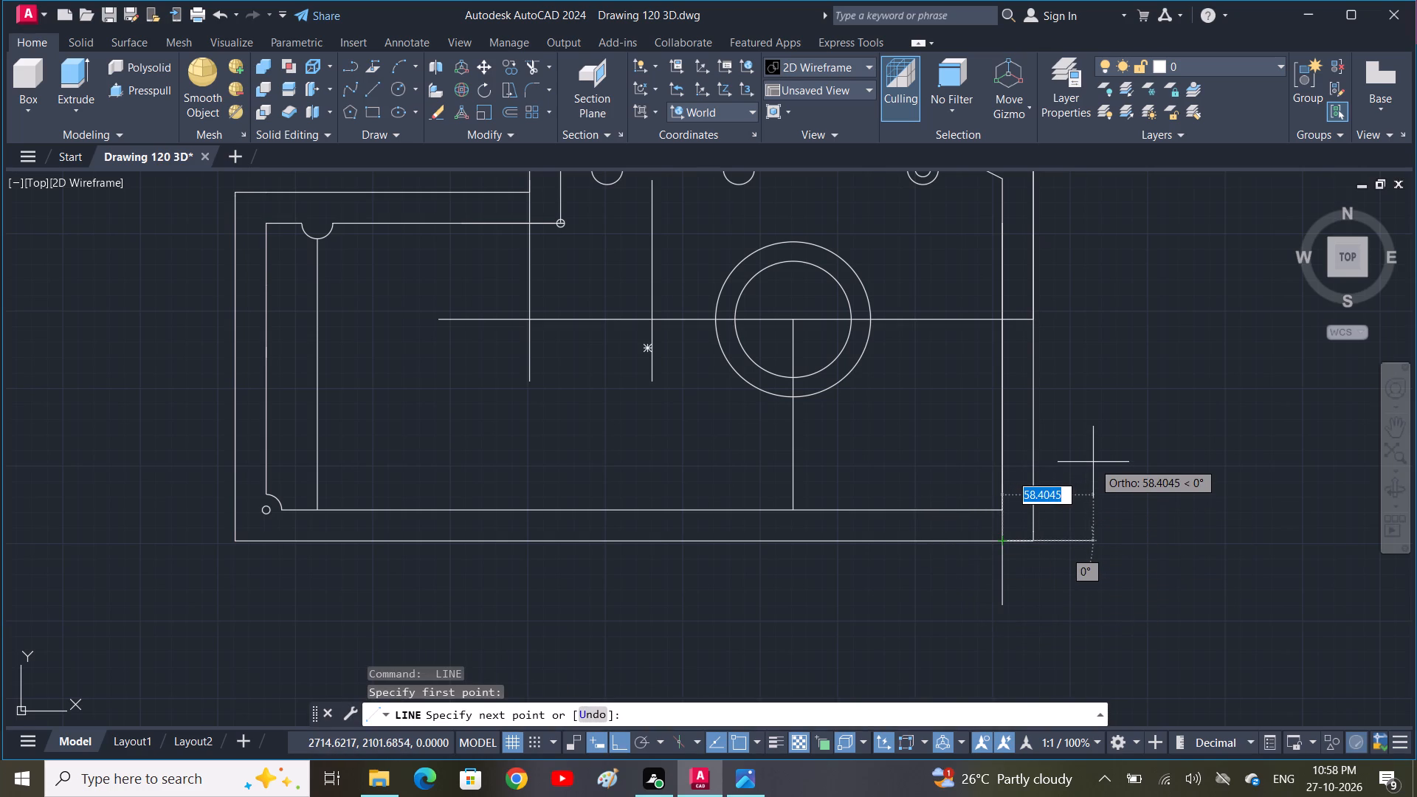
pyautogui.press('F8')
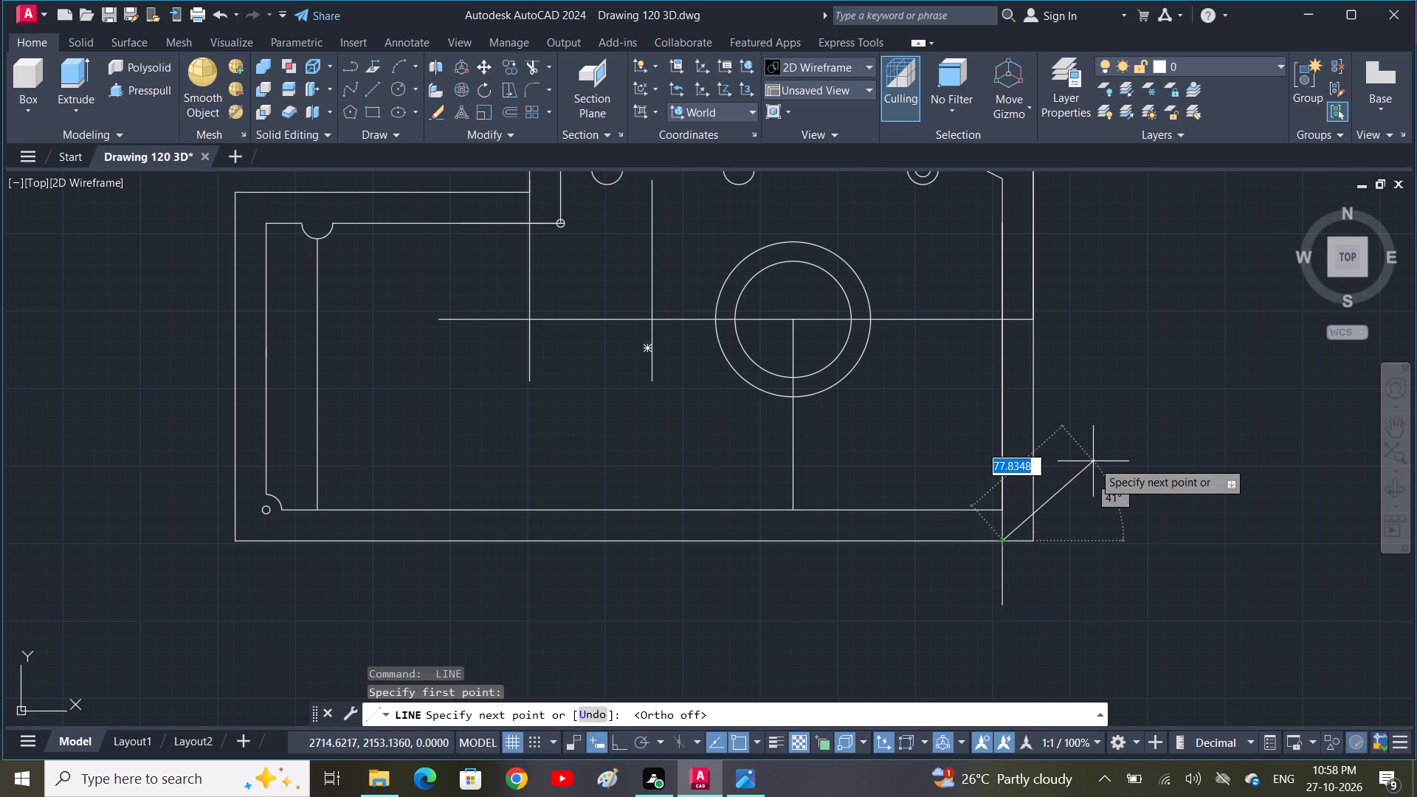
pyautogui.click(1078, 408)
pyautogui.press('space')
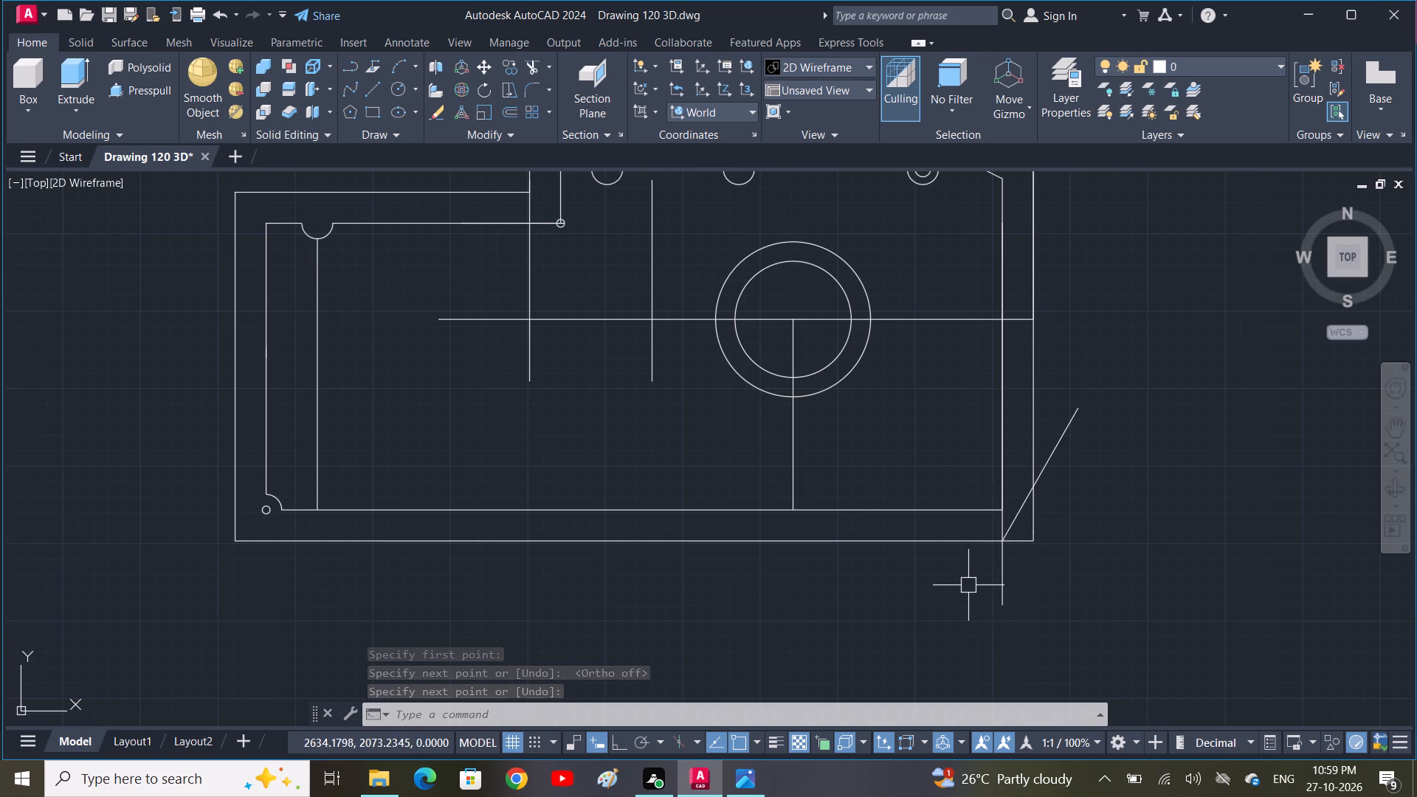
pyautogui.click(1016, 519)
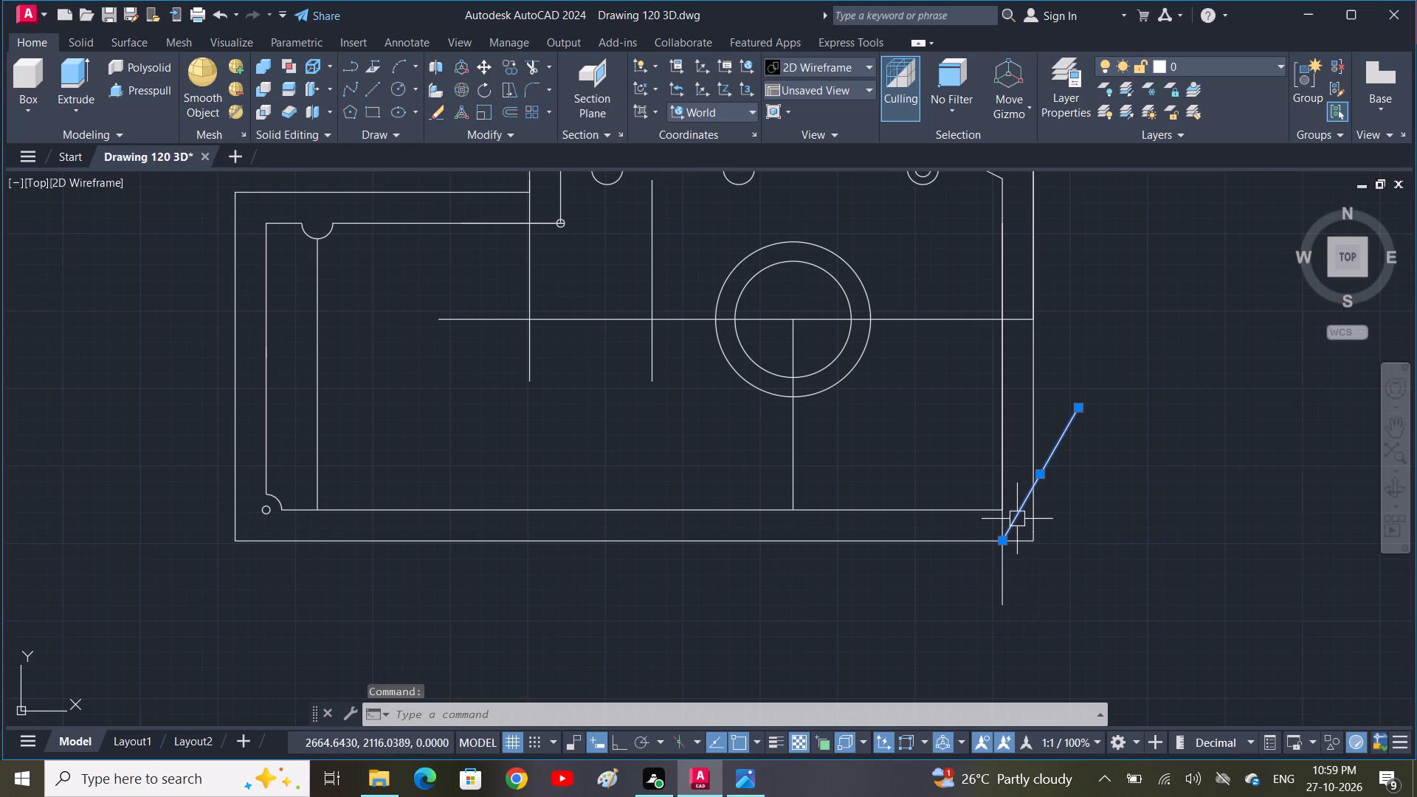
pyautogui.press('Escape')
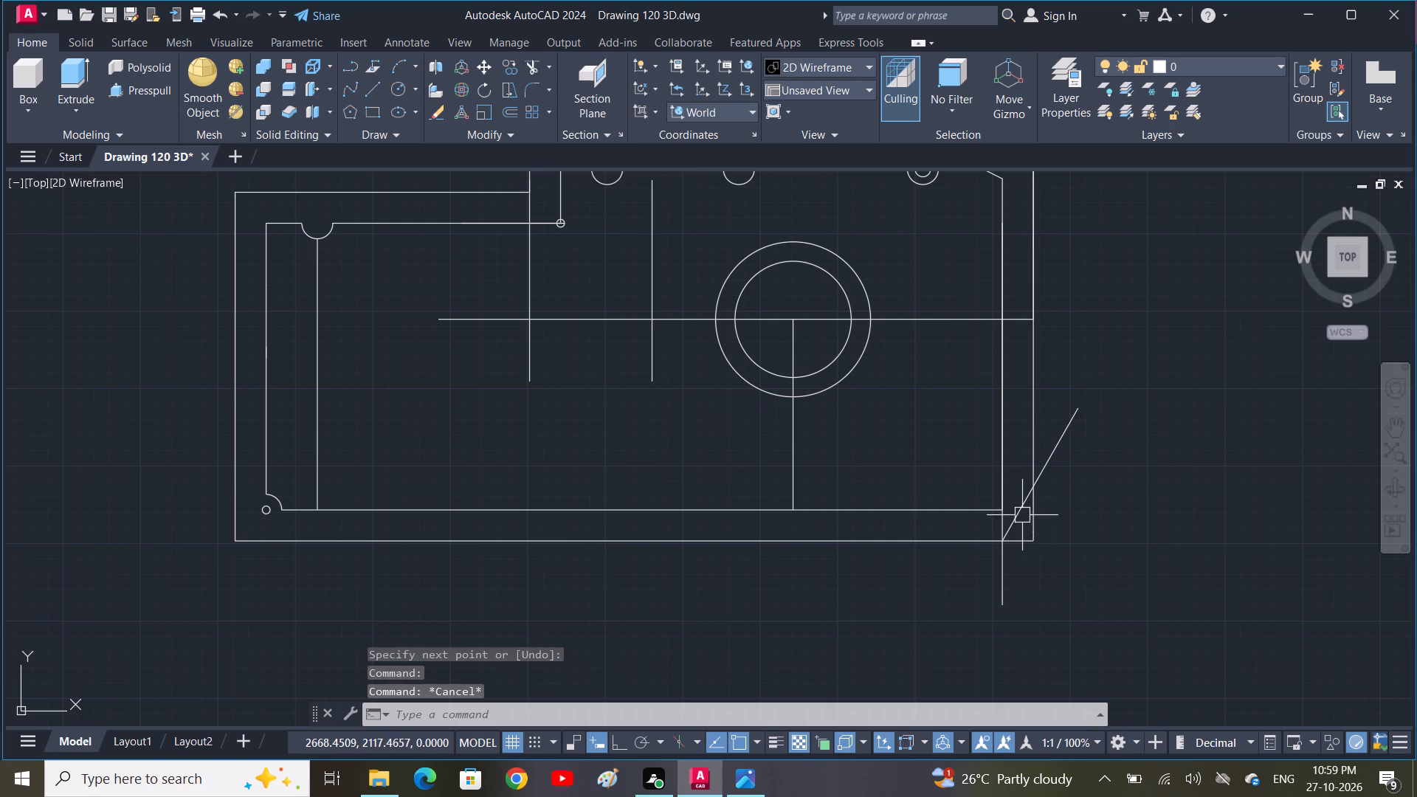
# Trim off the outer outline's sharp corner beyond the 60° line.
pyautogui.write('TR')
pyautogui.press('space')
pyautogui.click(1030, 522)
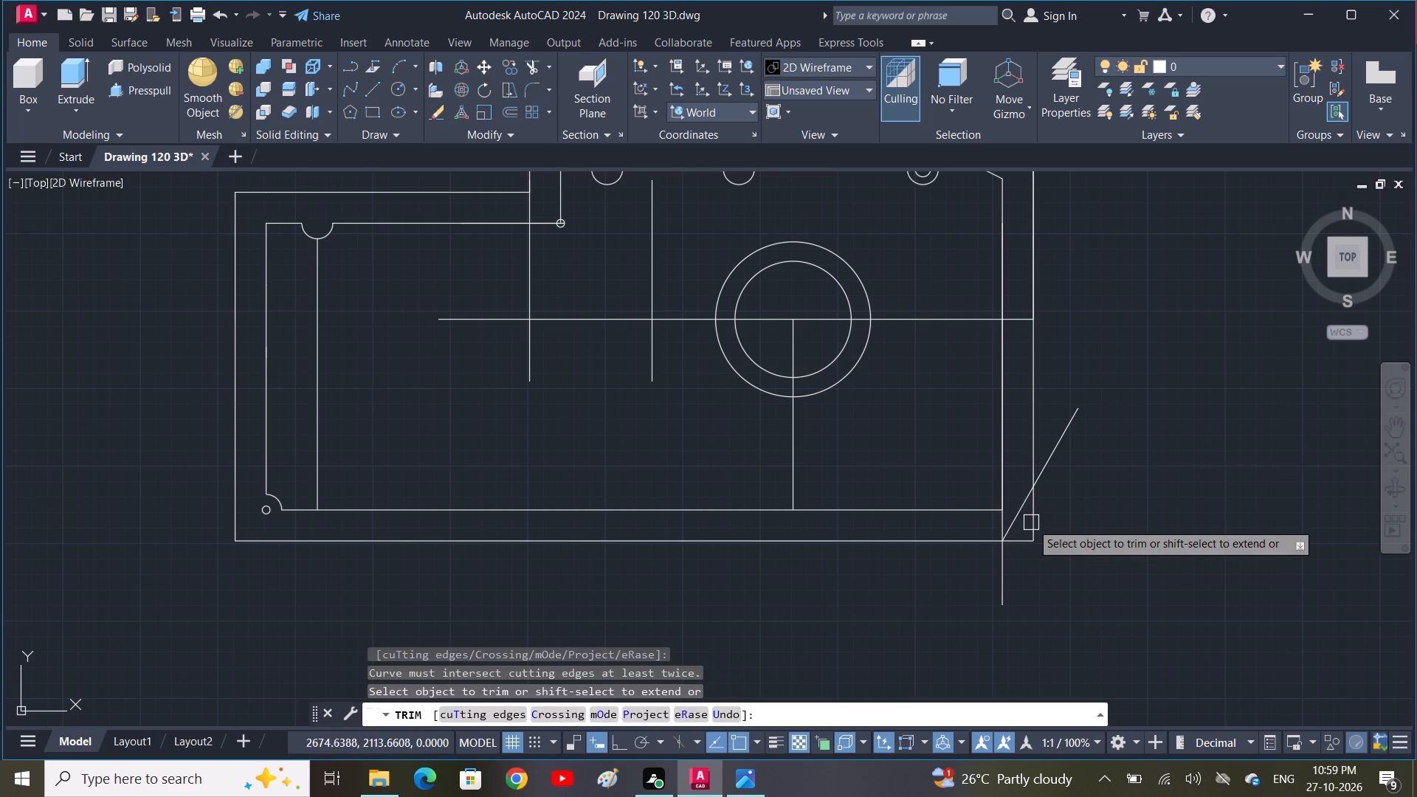
pyautogui.click(1035, 517)
pyautogui.scroll(2, 1035, 517)
pyautogui.moveTo(1039, 515); pyautogui.dragTo(1016, 536)
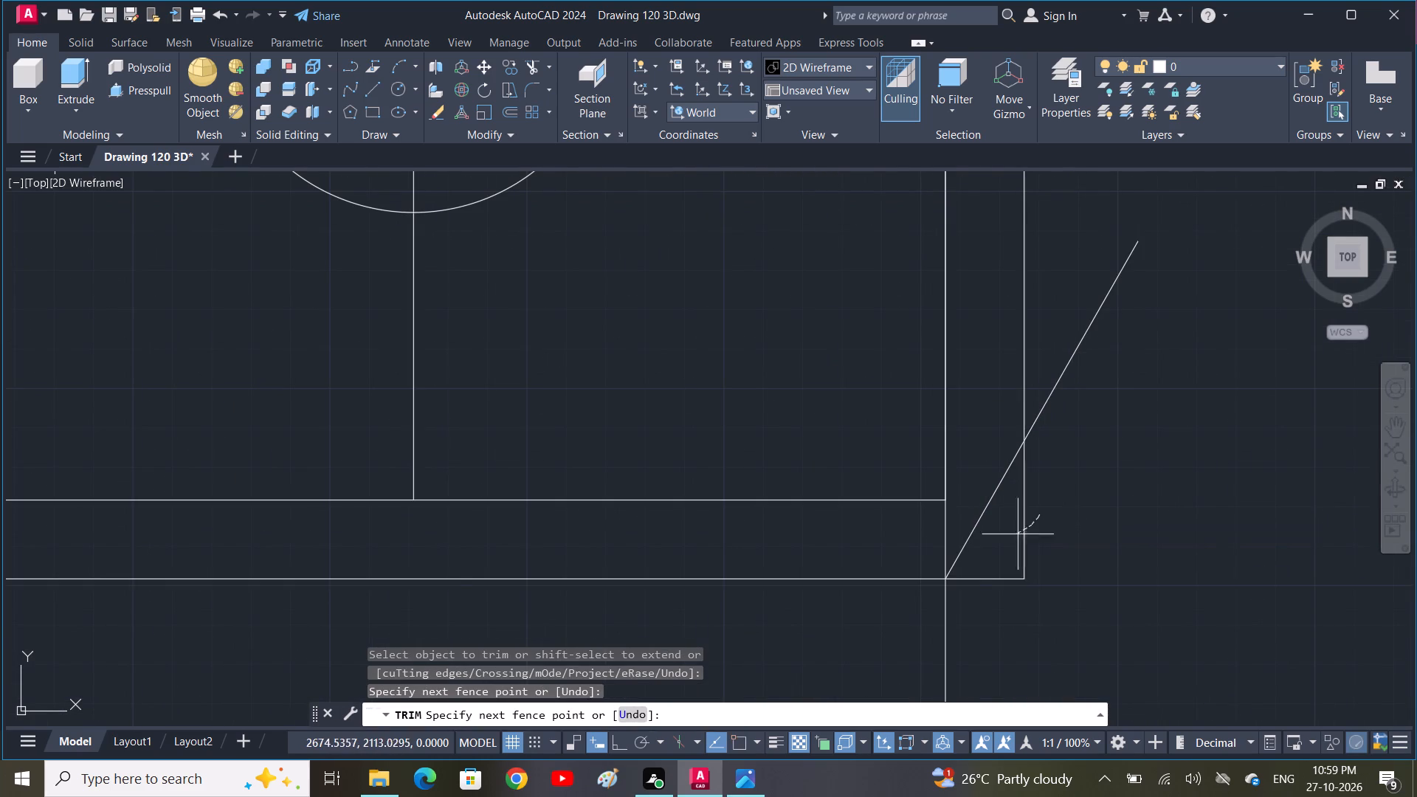
pyautogui.moveTo(1016, 536); pyautogui.dragTo(978, 589)
pyautogui.moveTo(976, 587); pyautogui.dragTo(1062, 509)
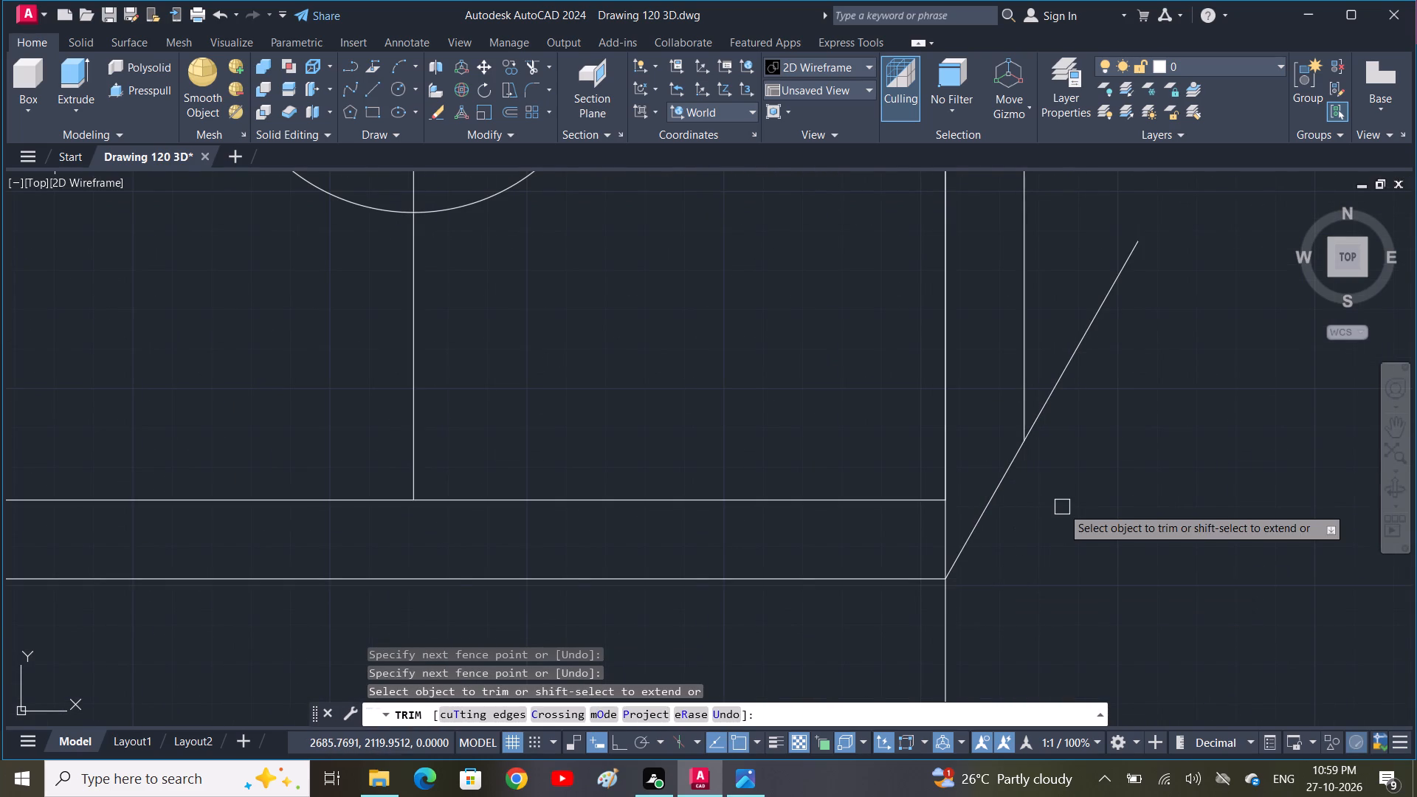
# Trim the 60° line's overhang beyond the side edge and the vertical construction line below the inner corner.
pyautogui.scroll(-1, 1062, 507)
pyautogui.moveTo(1045, 554); pyautogui.dragTo(944, 592)
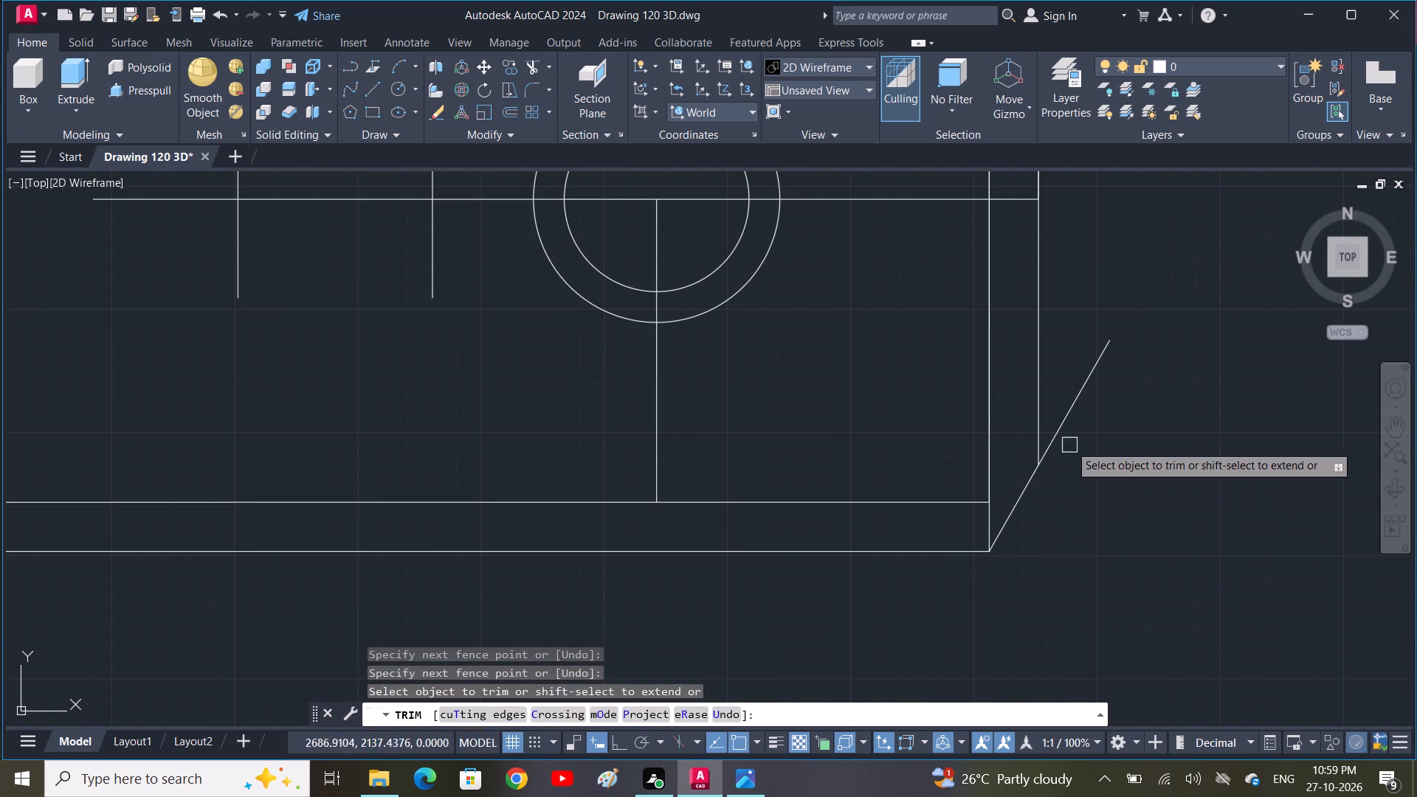
pyautogui.moveTo(1069, 409); pyautogui.dragTo(1080, 427)
pyautogui.scroll(-1, 1058, 522)
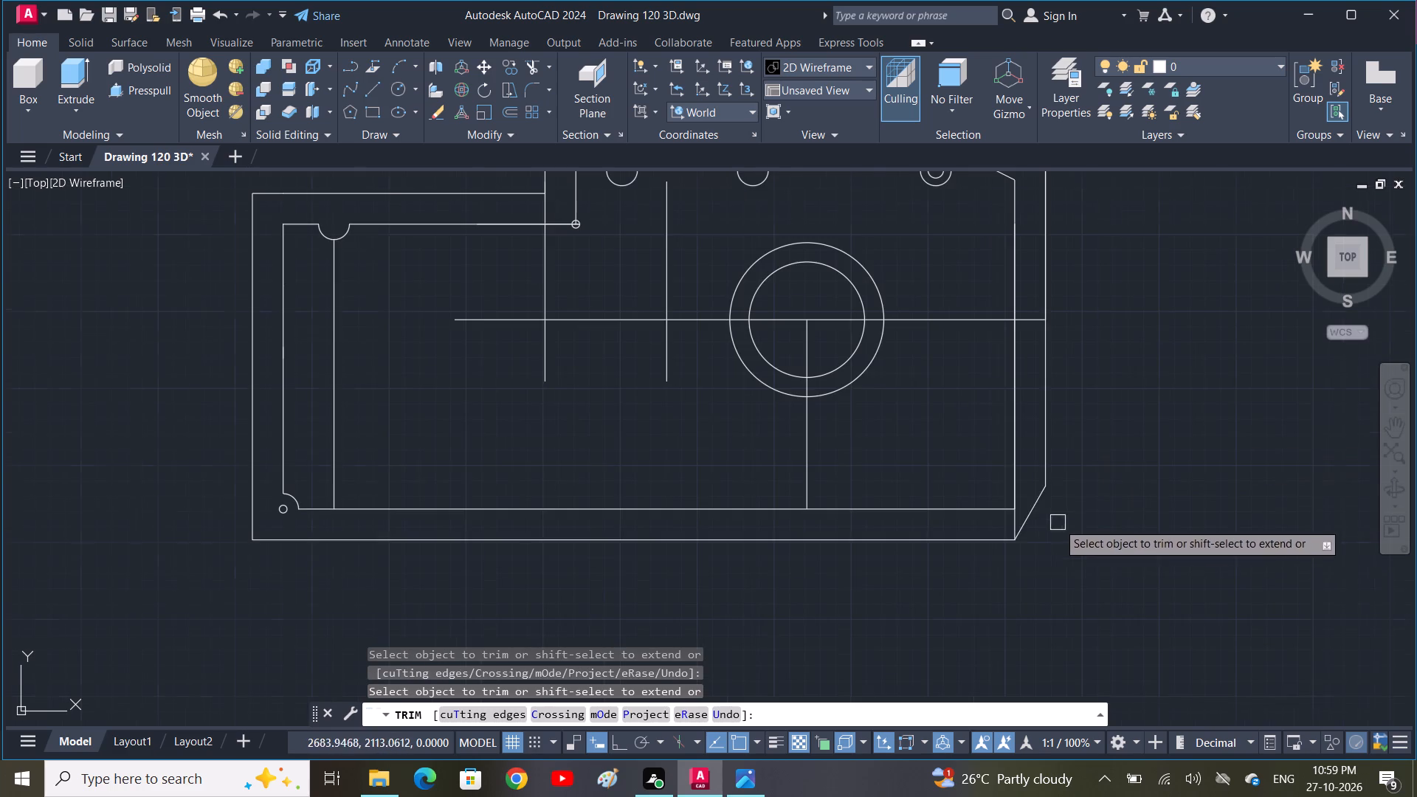
pyautogui.scroll(2, 992, 527)
pyautogui.moveTo(1046, 504); pyautogui.dragTo(1035, 525)
pyautogui.press('Escape')
# Copy the outer 60° chamfer line from its midpoint onto the inner outline's corner, about 27 away at 138°.
pyautogui.scroll(-1, 1013, 511)
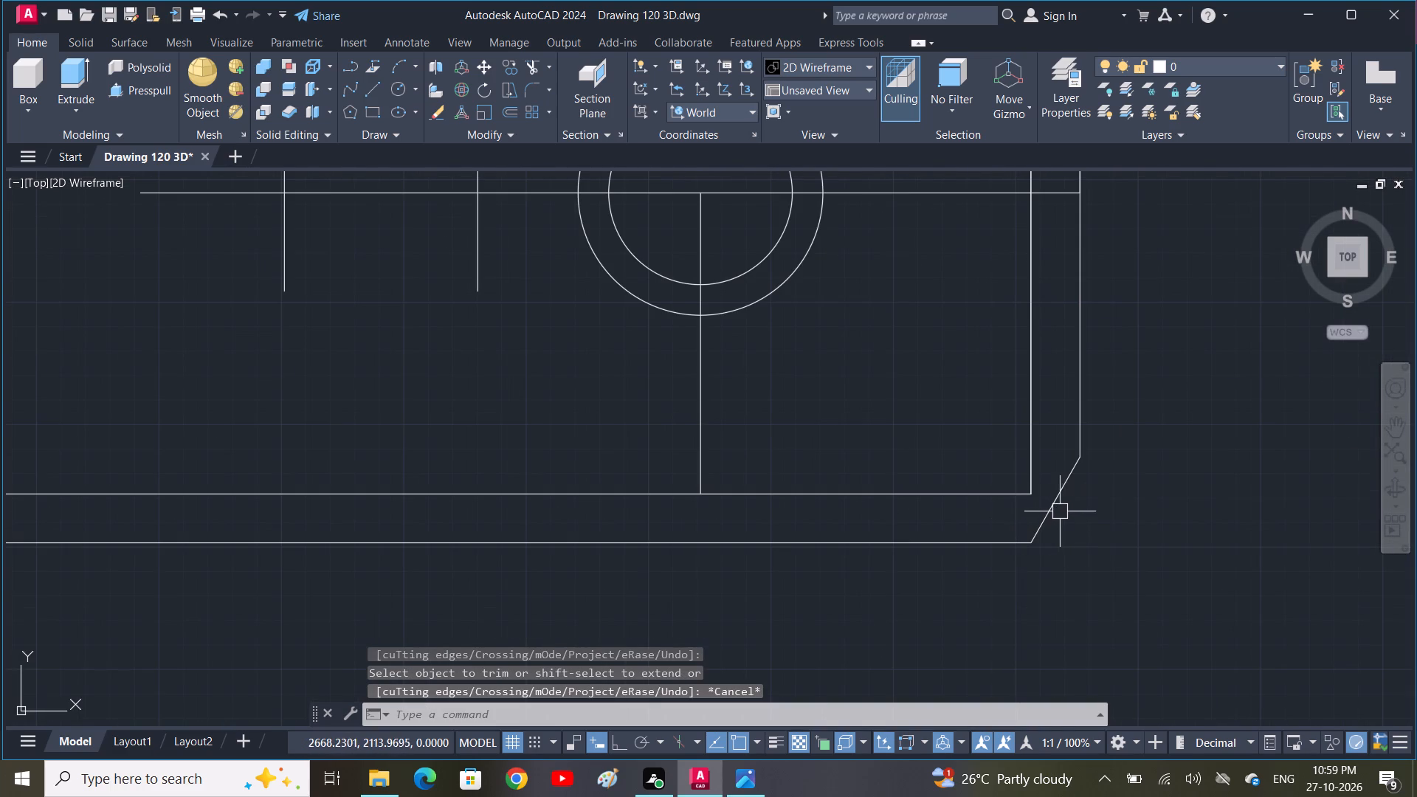
pyautogui.click(1060, 511)
pyautogui.press('c')
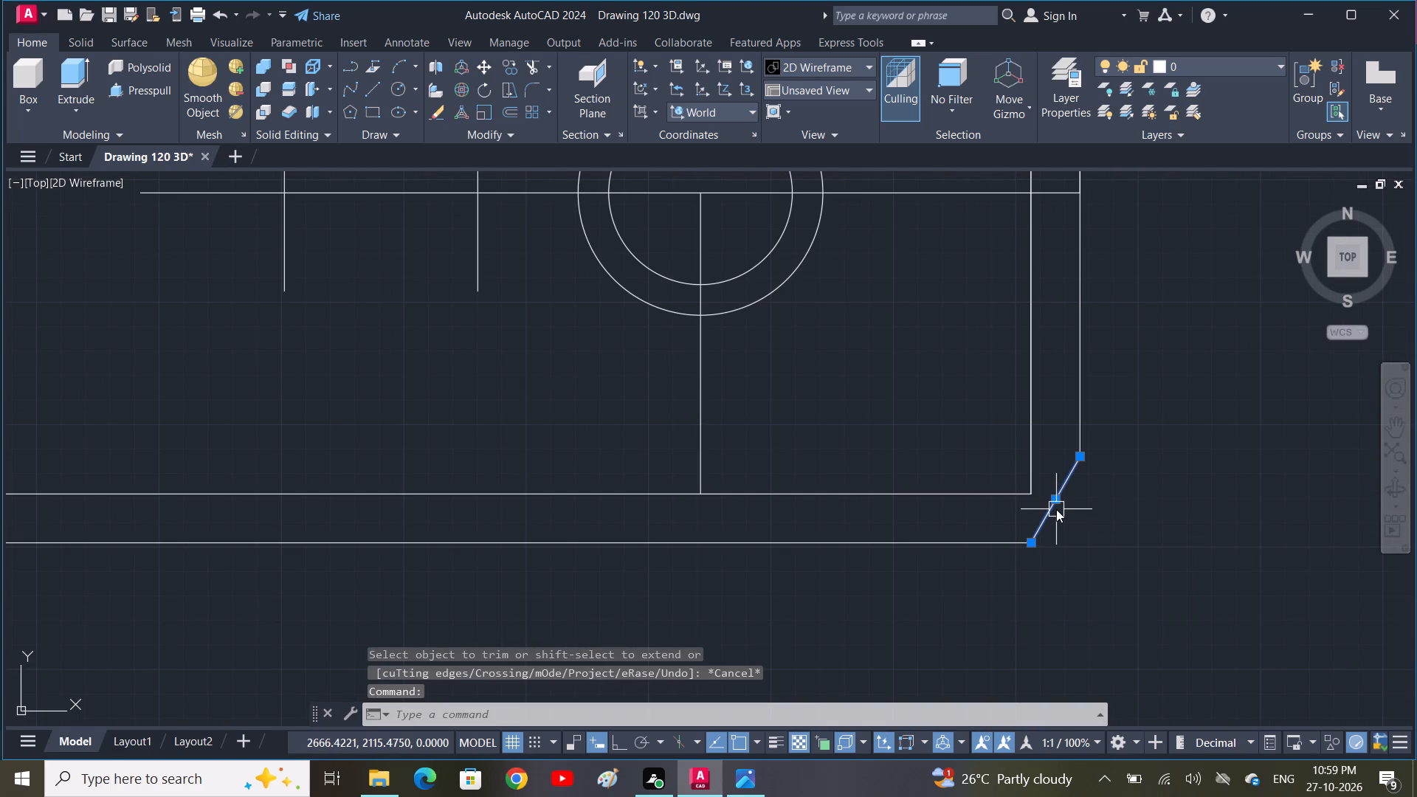
pyautogui.write('O')
pyautogui.press('space')
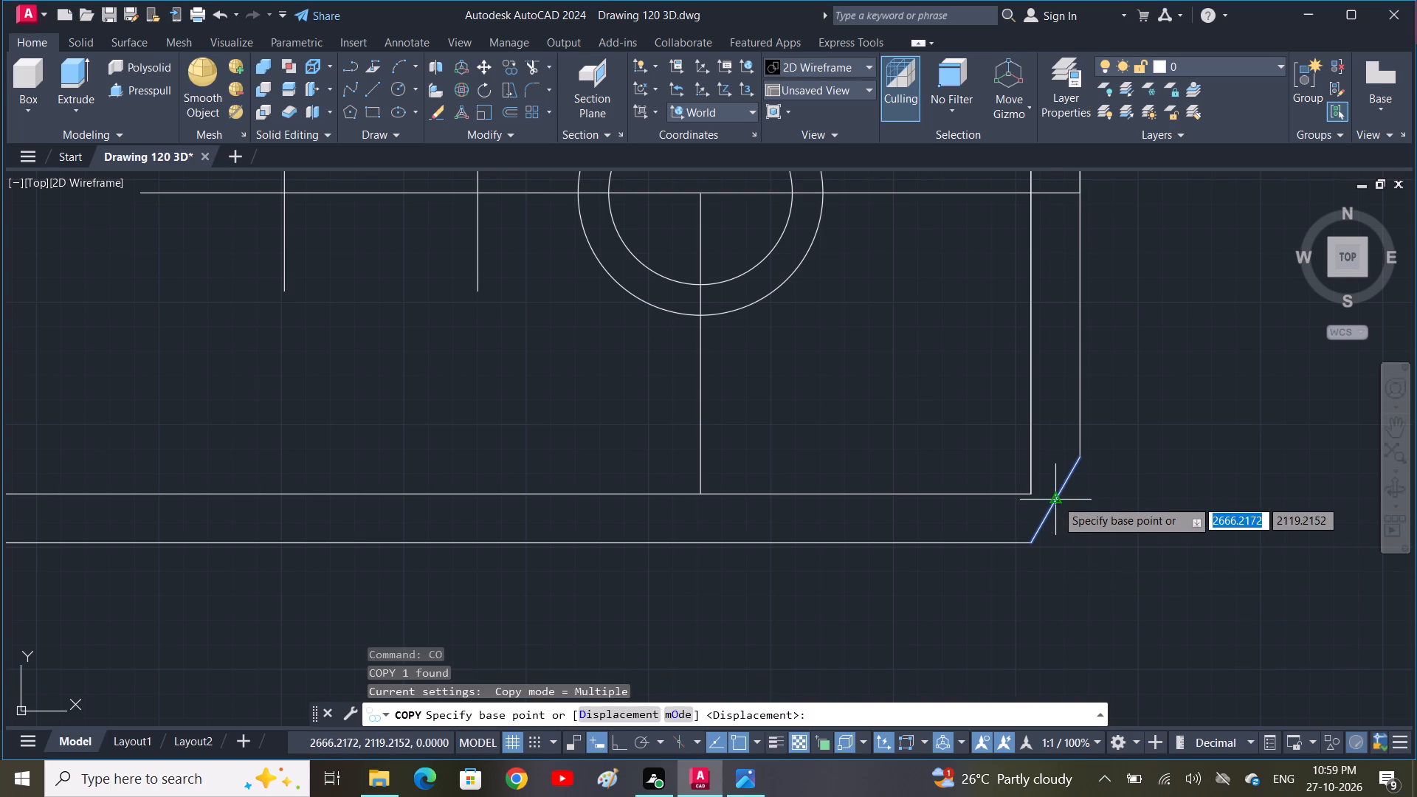
pyautogui.click(1057, 498)
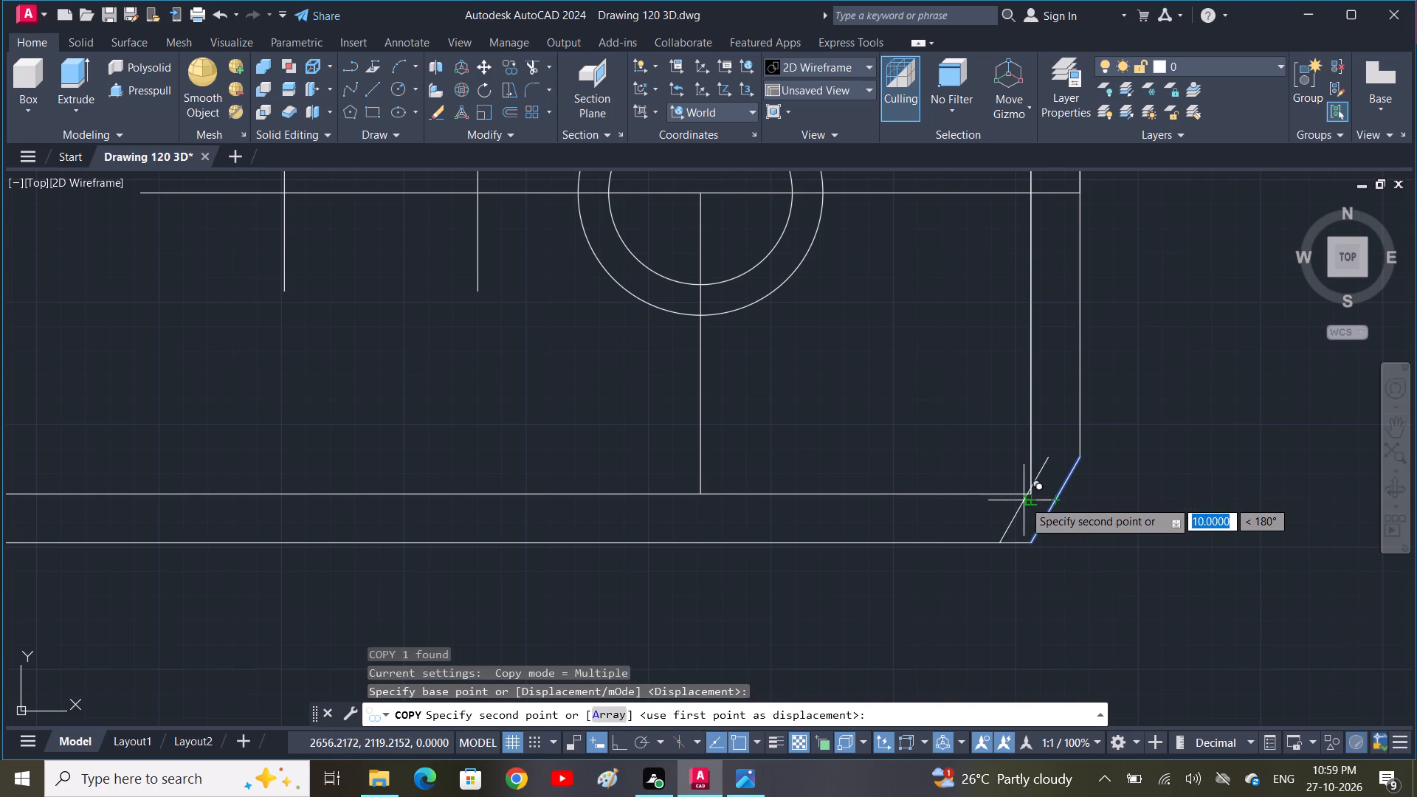
pyautogui.click(1007, 455)
pyautogui.press('Escape')
# Trim off the inner outline's sharp corner outside the copied chamfer line.
pyautogui.scroll(1, 1046, 505)
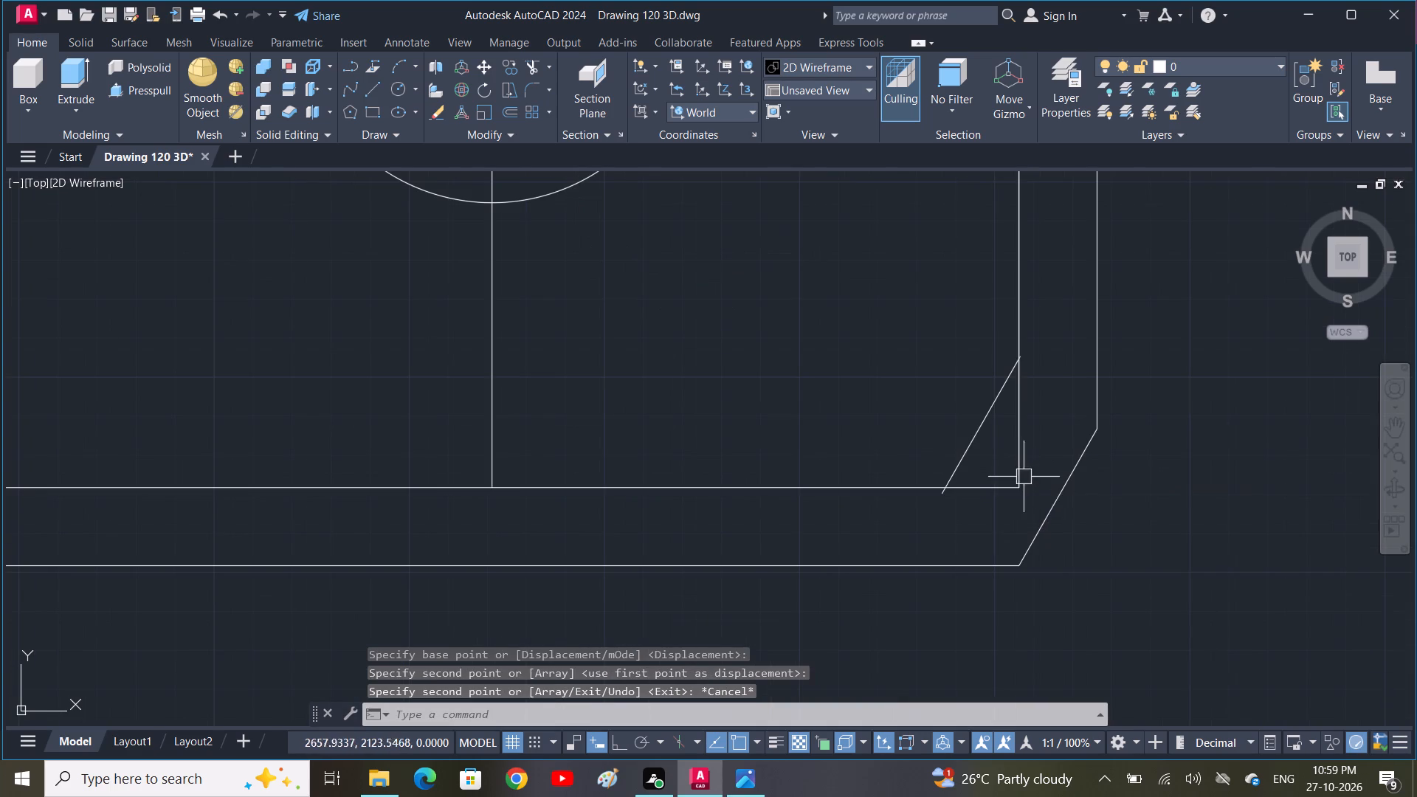
pyautogui.write('TR')
pyautogui.press('space')
pyautogui.moveTo(1048, 397); pyautogui.dragTo(1041, 412)
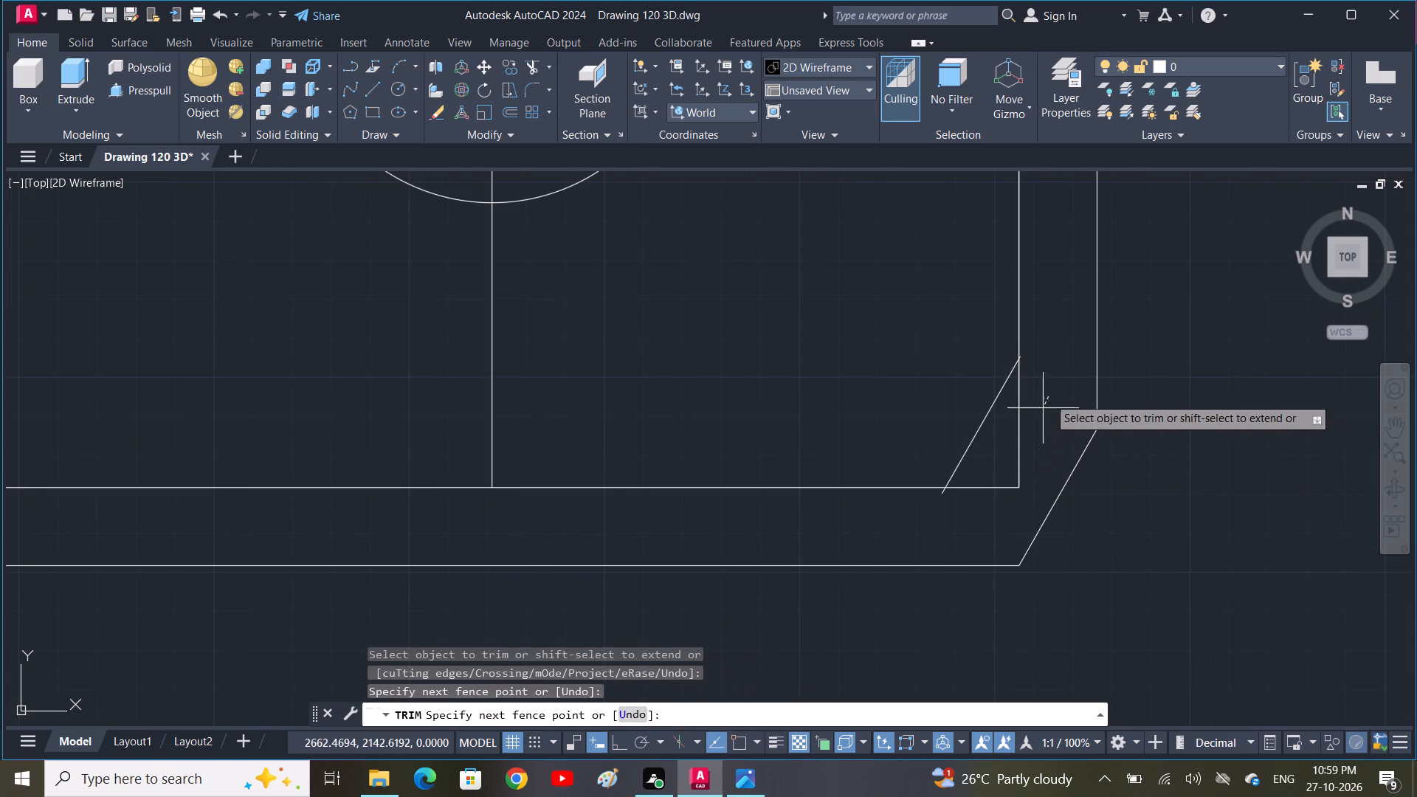
pyautogui.moveTo(1041, 412); pyautogui.dragTo(978, 502)
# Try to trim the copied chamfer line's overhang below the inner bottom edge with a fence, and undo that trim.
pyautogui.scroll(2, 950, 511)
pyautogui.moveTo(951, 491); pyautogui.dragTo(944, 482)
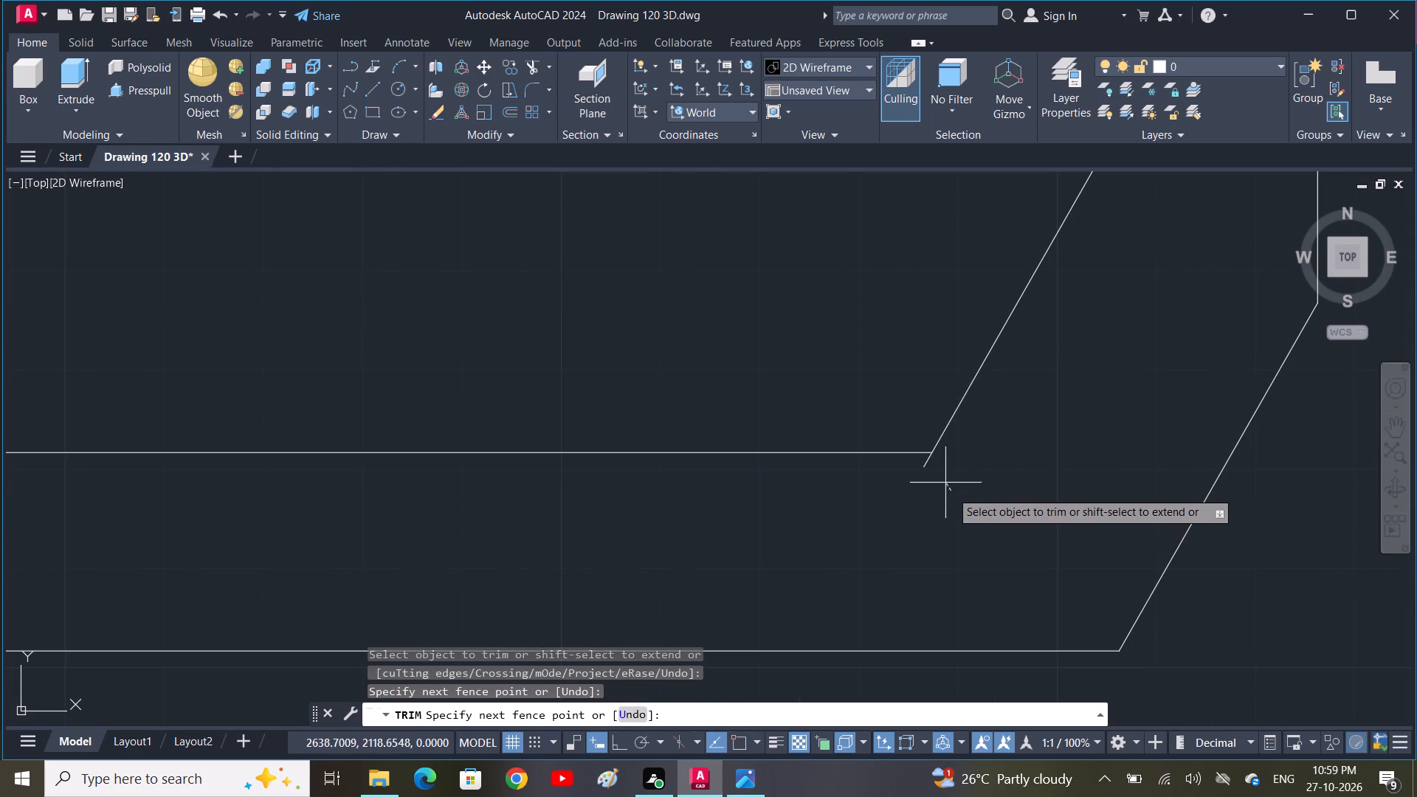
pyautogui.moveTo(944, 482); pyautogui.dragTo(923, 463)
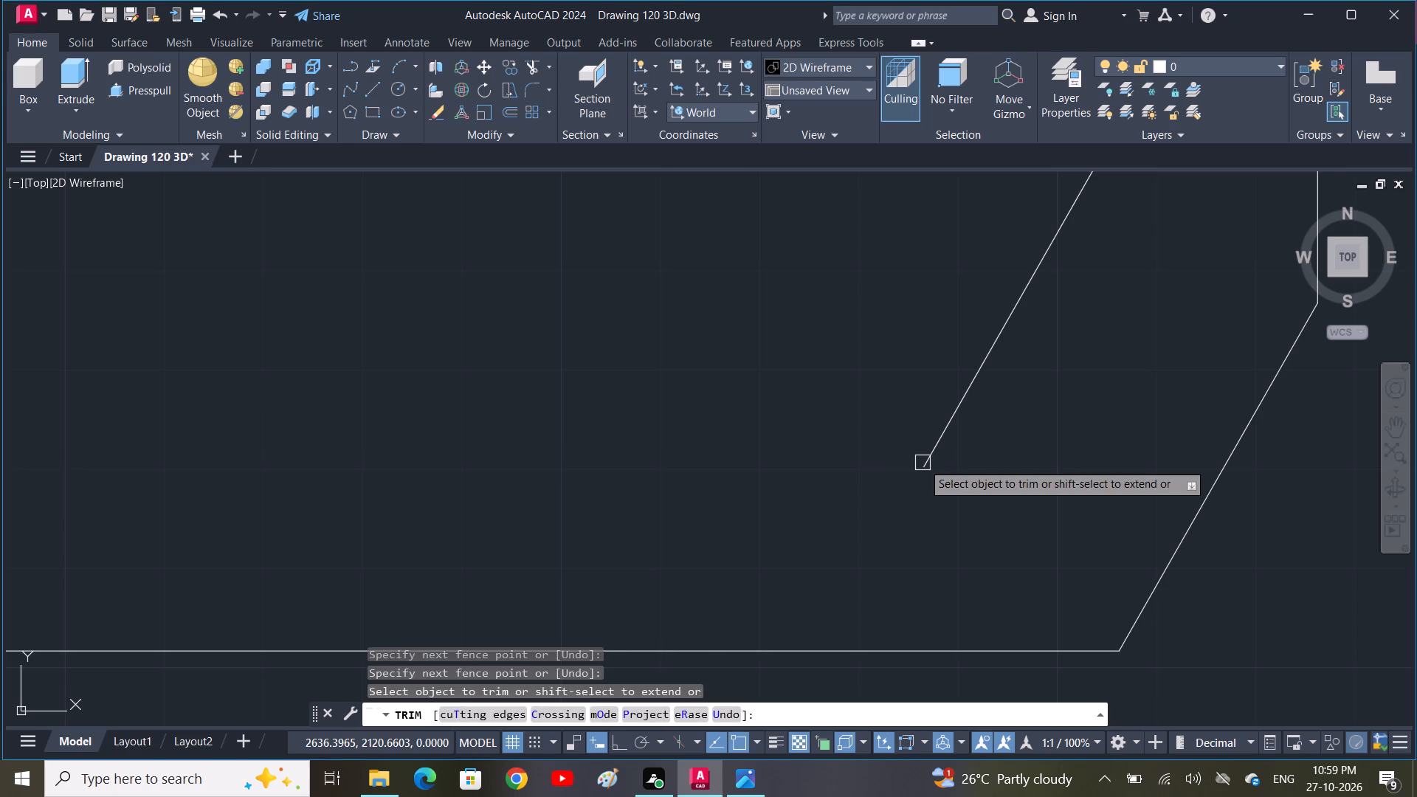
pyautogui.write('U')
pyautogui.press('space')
# Trim the copied chamfer line's short overhangs below the inner bottom edge and beyond the inner side edge.
pyautogui.scroll(2, 934, 522)
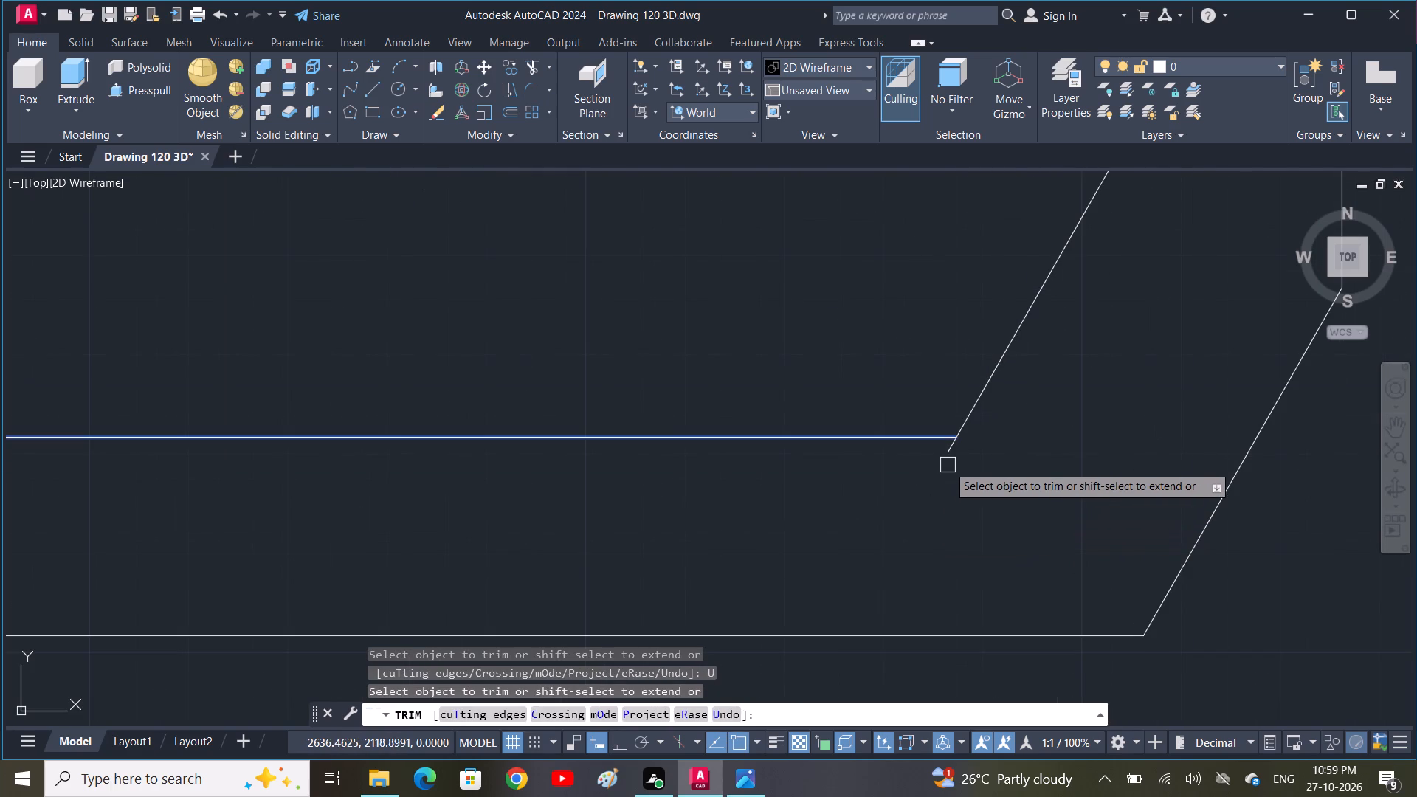
pyautogui.click(951, 455)
pyautogui.scroll(-2, 951, 455)
pyautogui.scroll(2, 1030, 335)
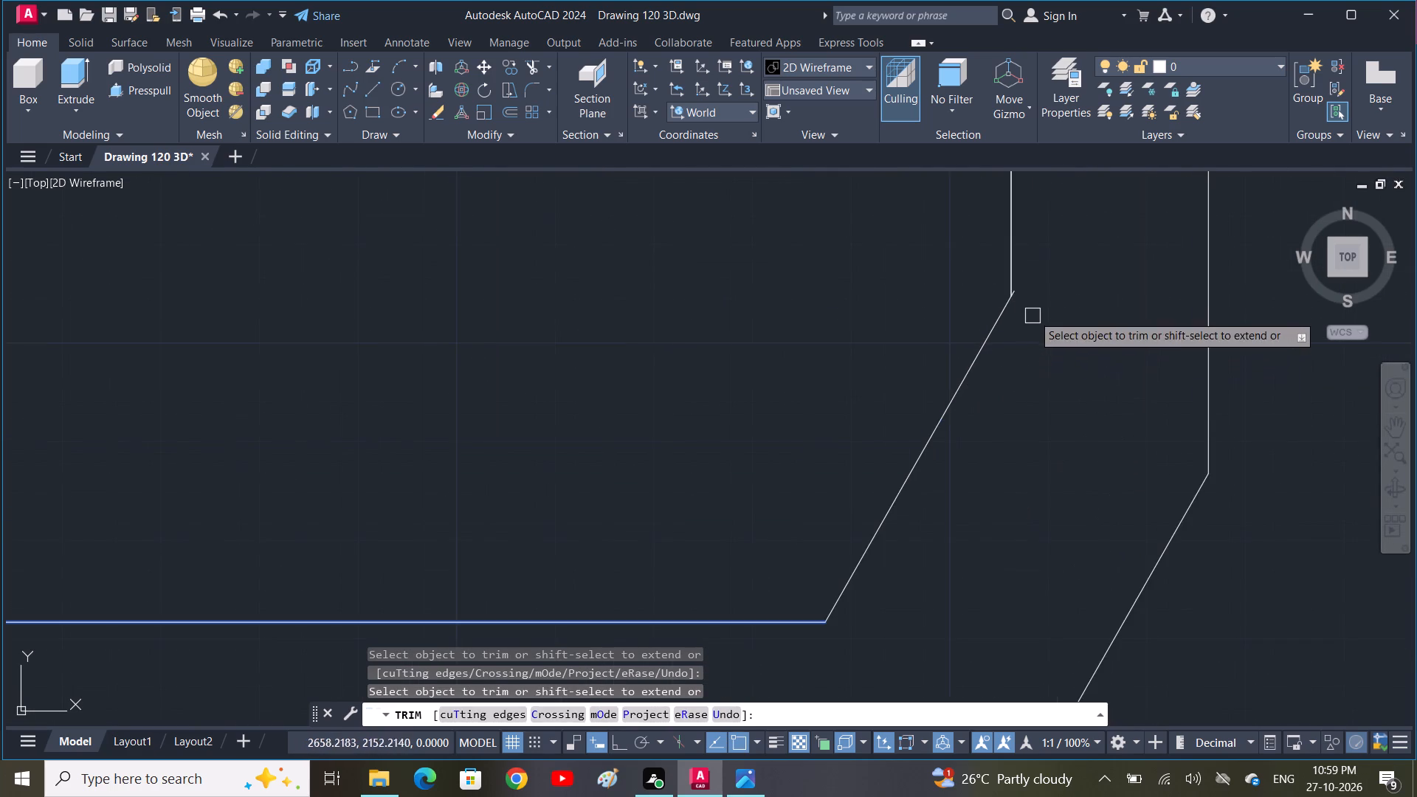
pyautogui.scroll(6, 1033, 289)
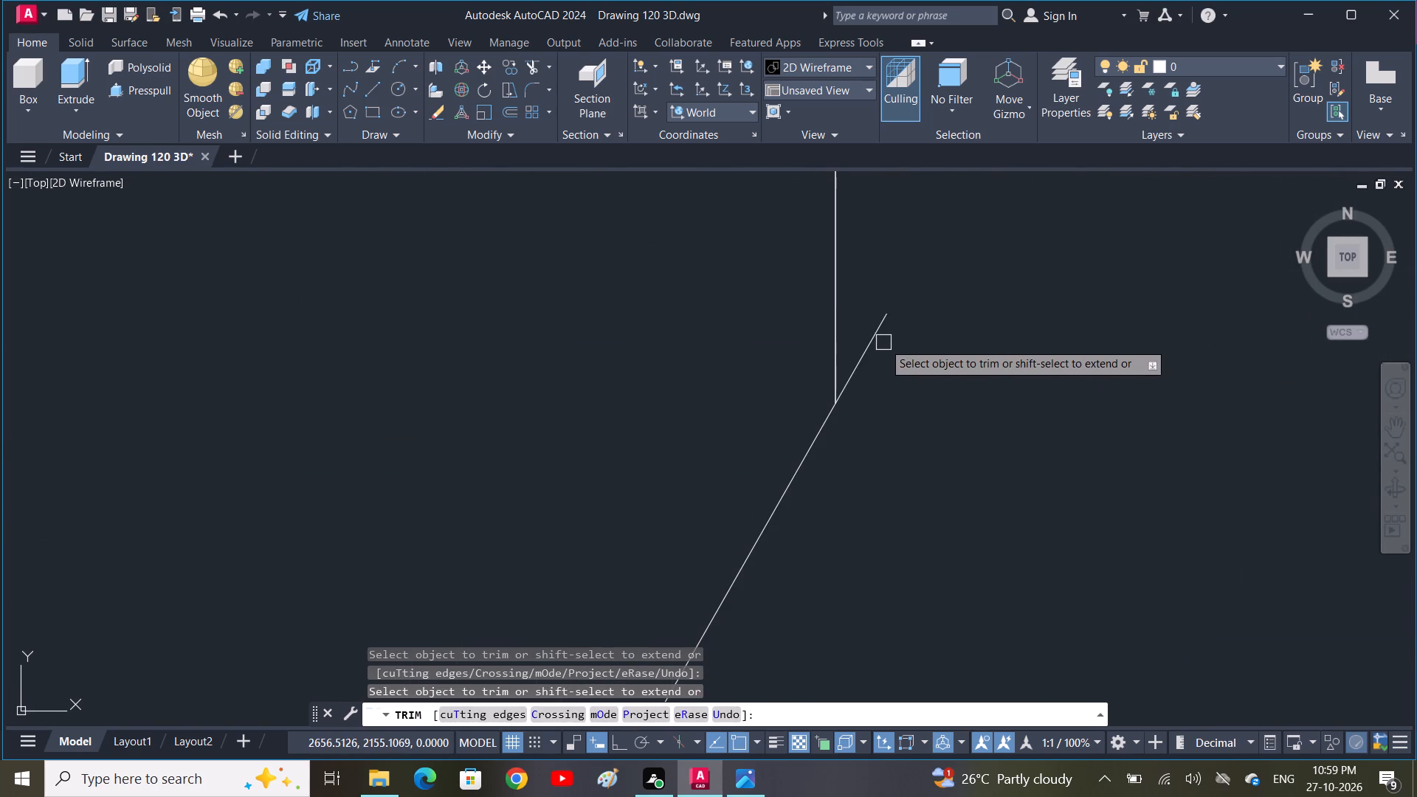
pyautogui.click(878, 339)
pyautogui.scroll(-9, 880, 339)
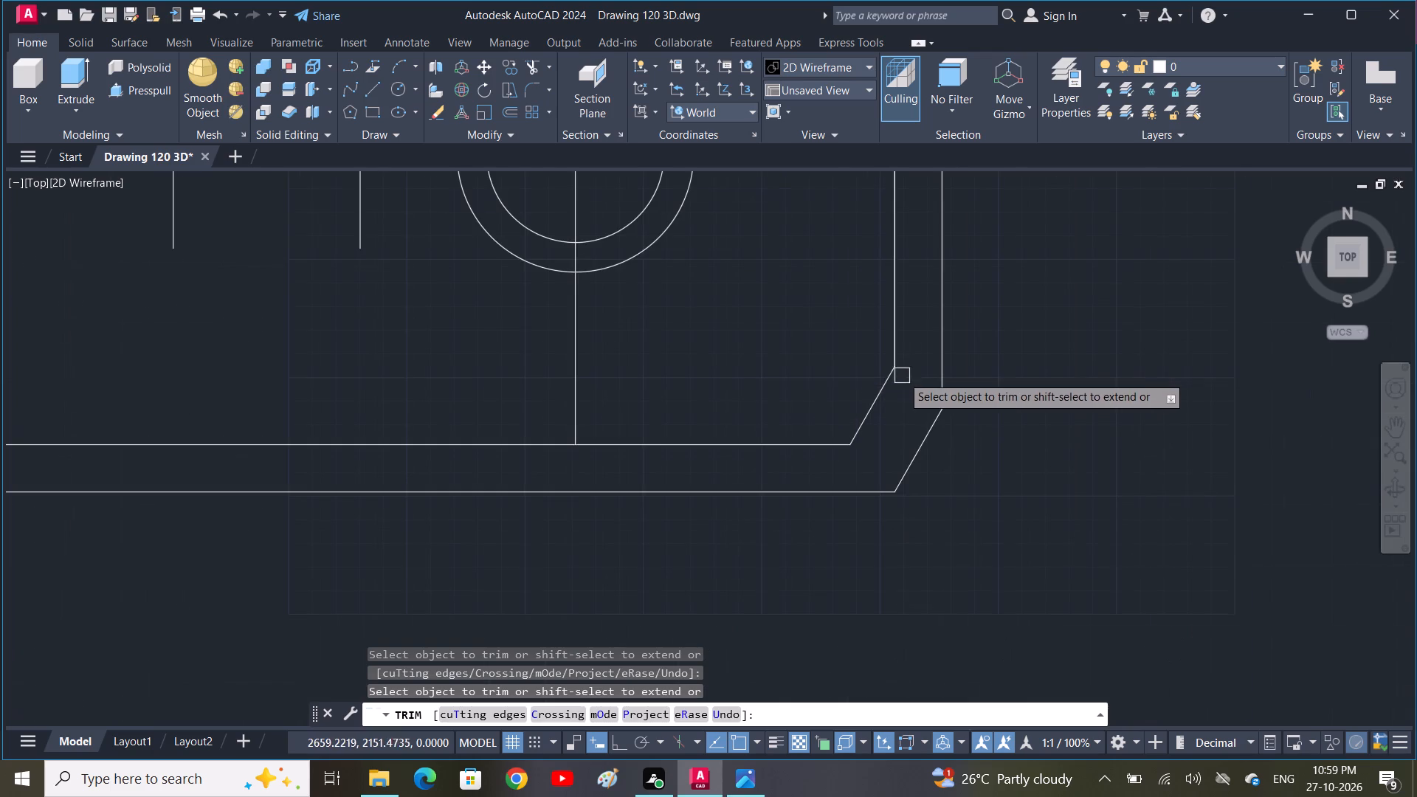
pyautogui.press('Escape')
# Switch to the reference image, examine the R12.5 edge boss and the remaining hole and boss dimensions, and return to AutoCAD.
pyautogui.scroll(-2, 911, 425)
pyautogui.moveTo(891, 442); pyautogui.dragTo(937, 413, button='middle')
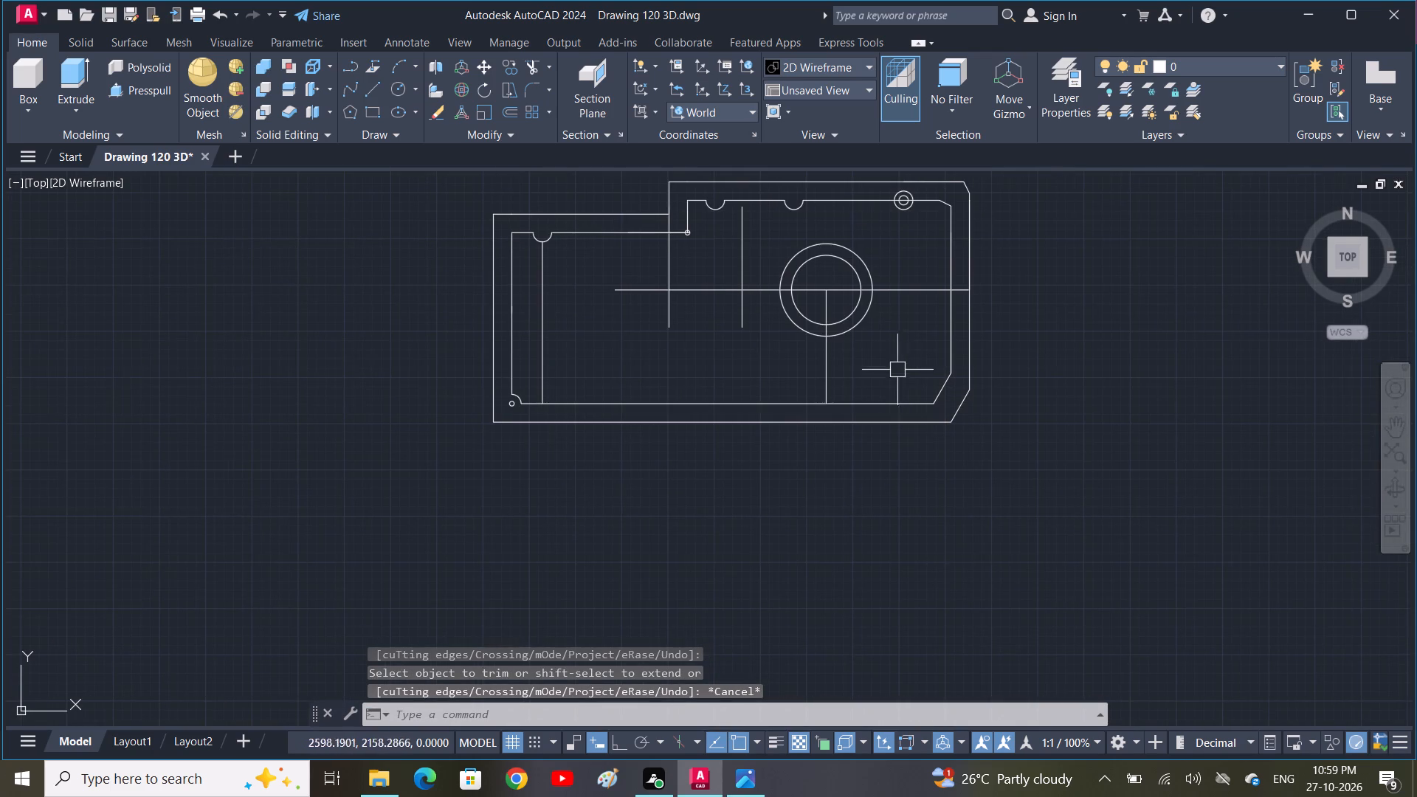
pyautogui.click(751, 787)
pyautogui.scroll(-3, 832, 475)
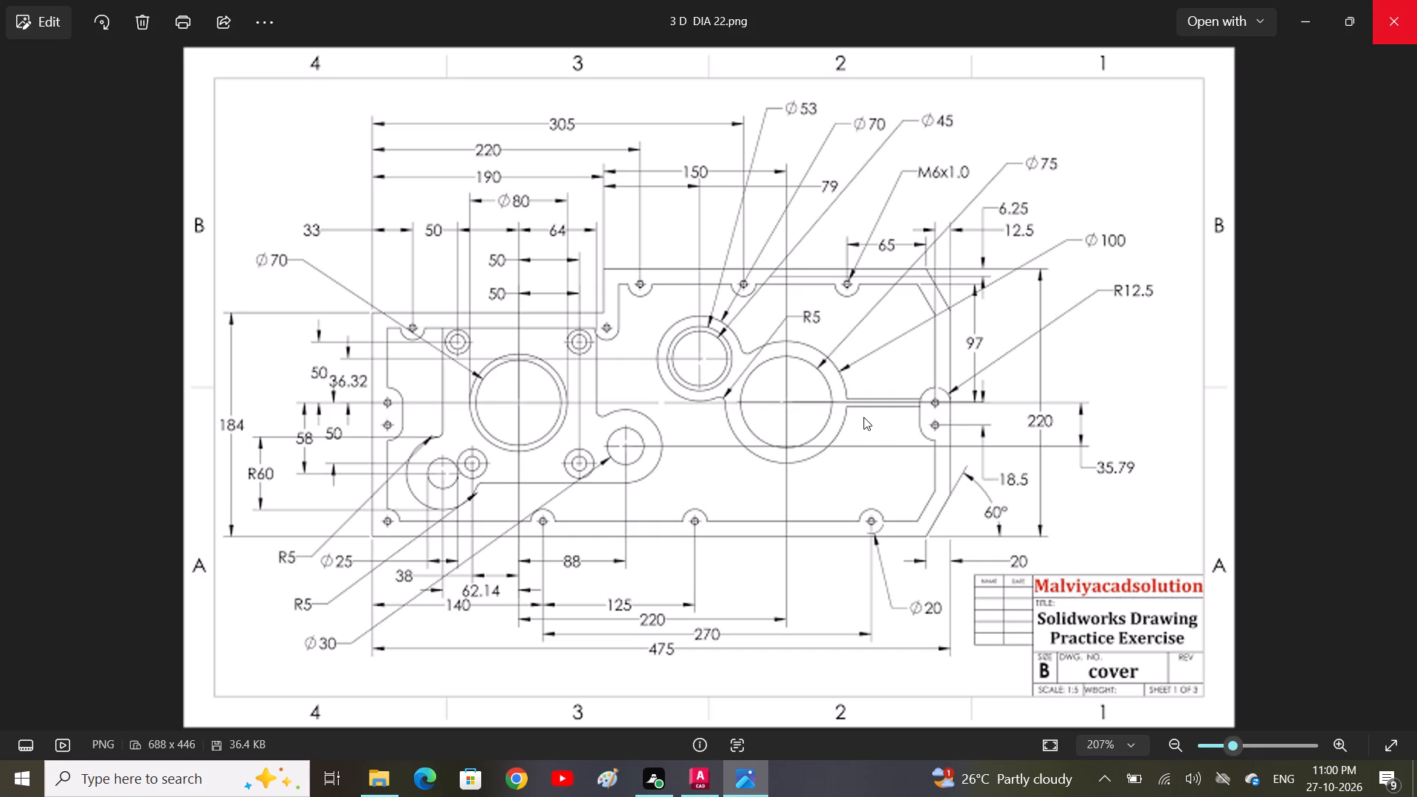
pyautogui.scroll(3, 871, 367)
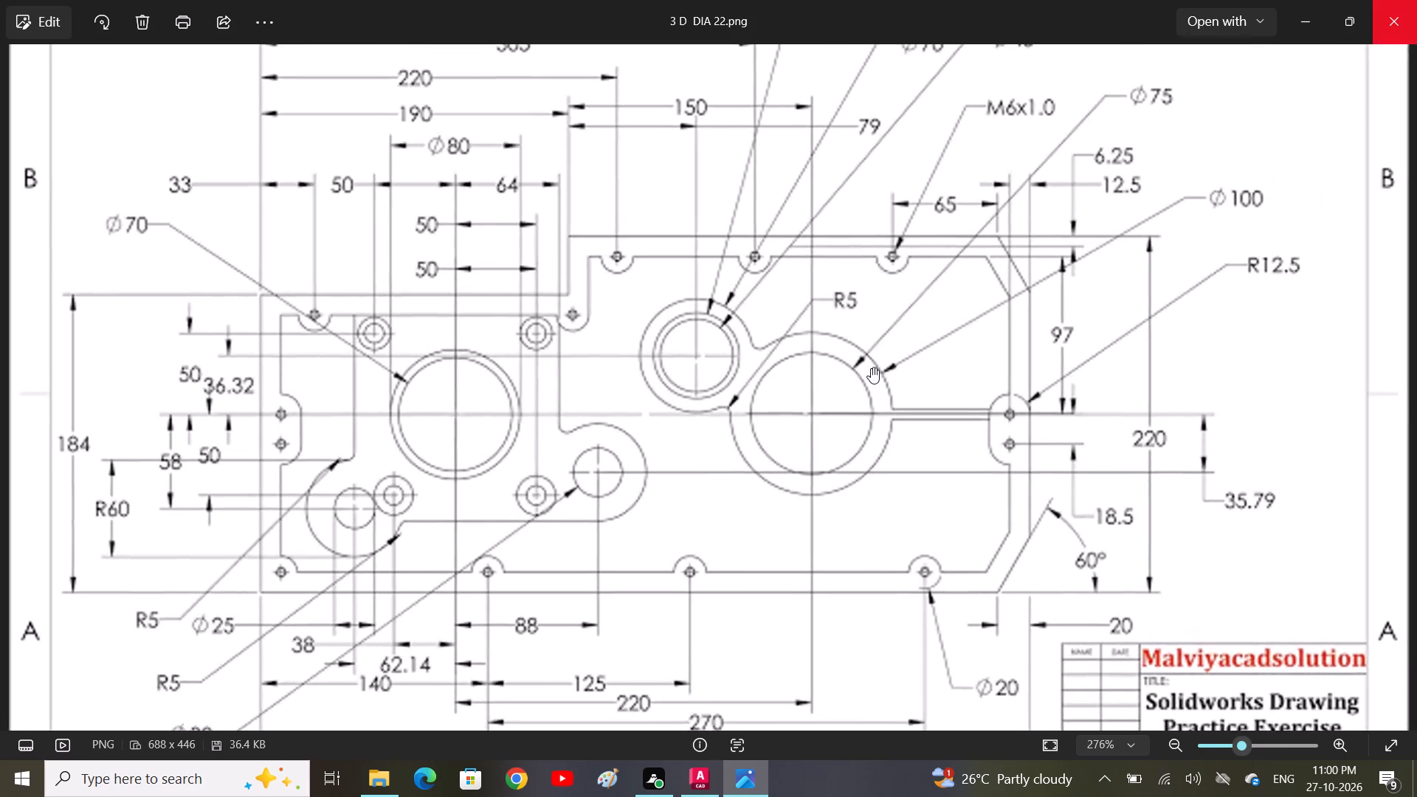
pyautogui.scroll(-5, 871, 368)
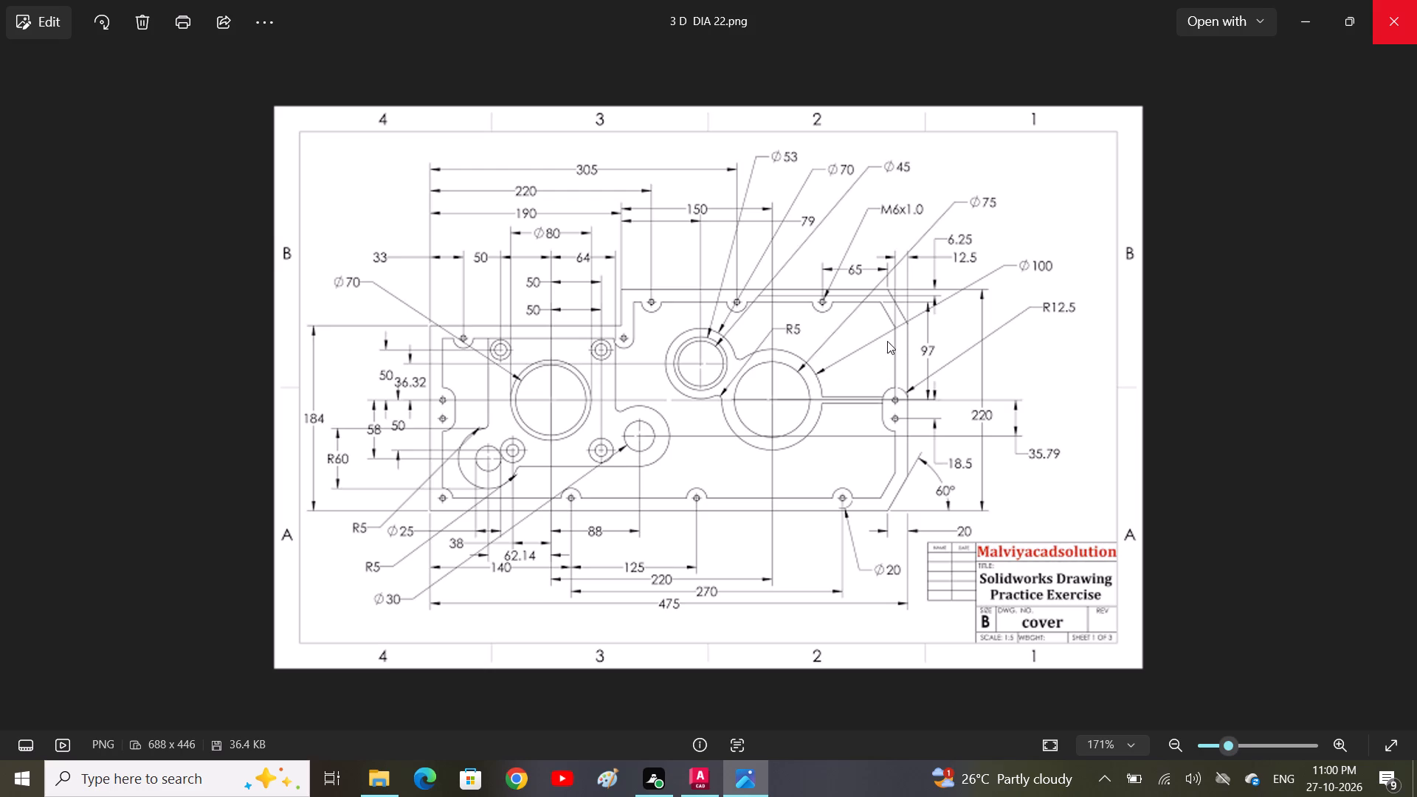
pyautogui.scroll(4, 823, 429)
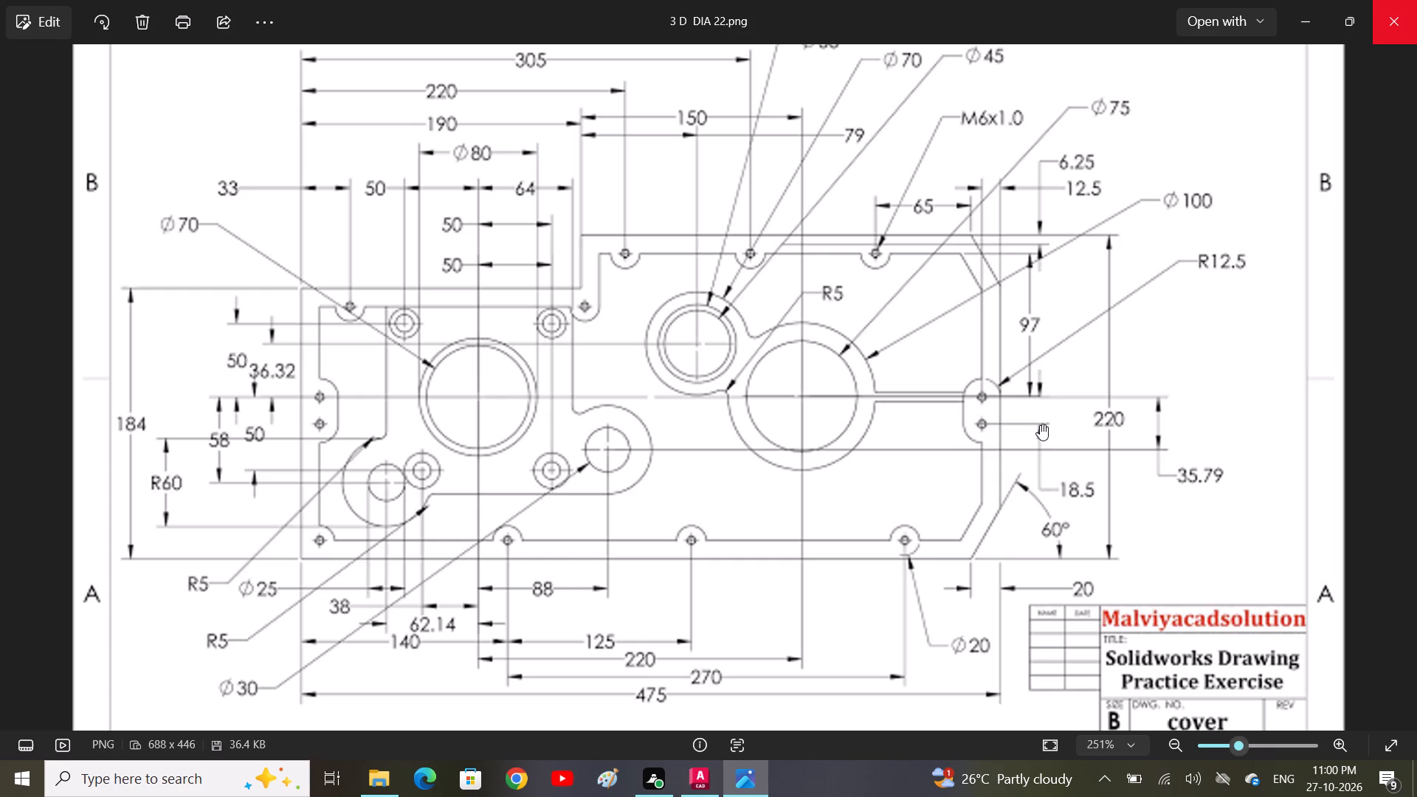
pyautogui.click(693, 791)
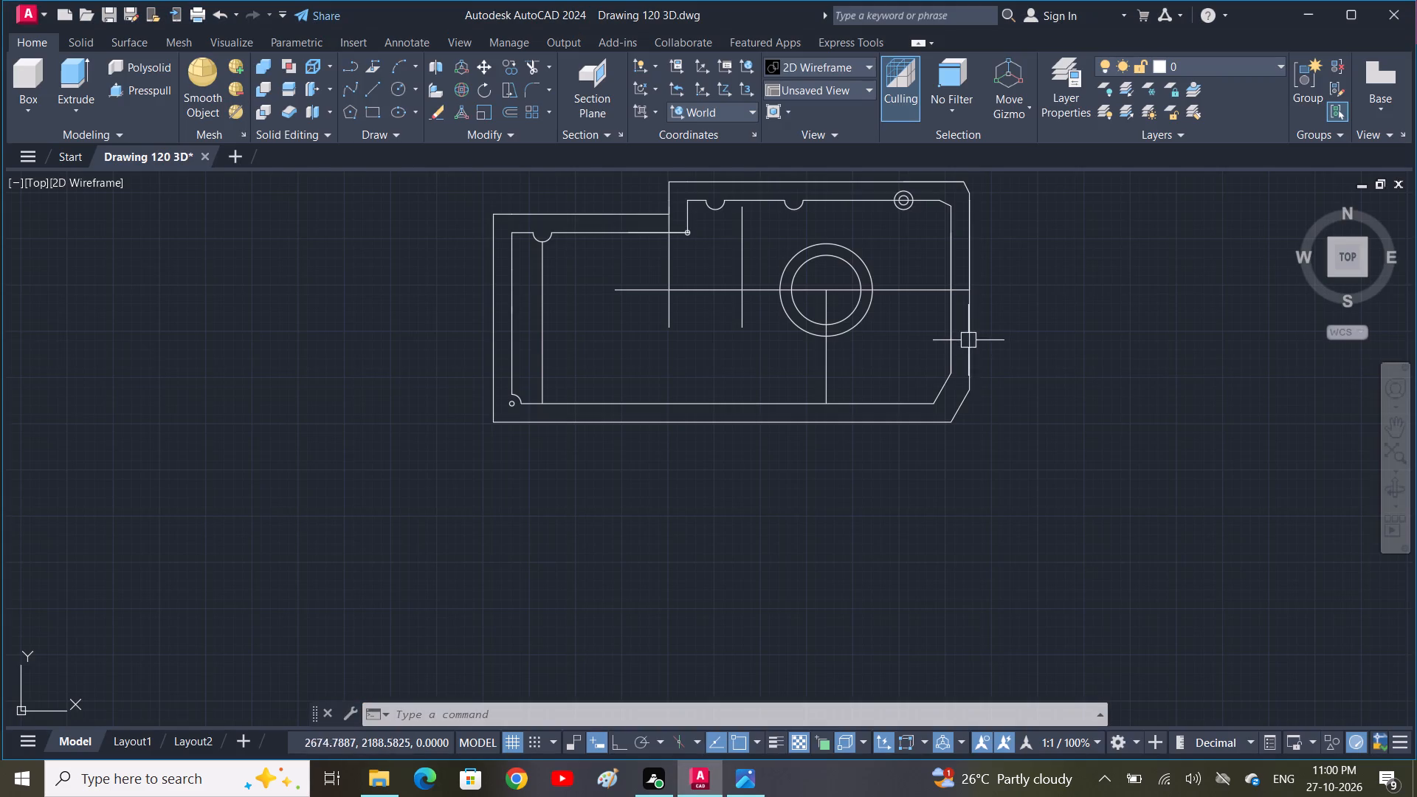
# Draw a circle of radius 10 centred where the inner outline's right edge crosses the Ø100 boss's horizontal centreline.
pyautogui.scroll(2, 966, 285)
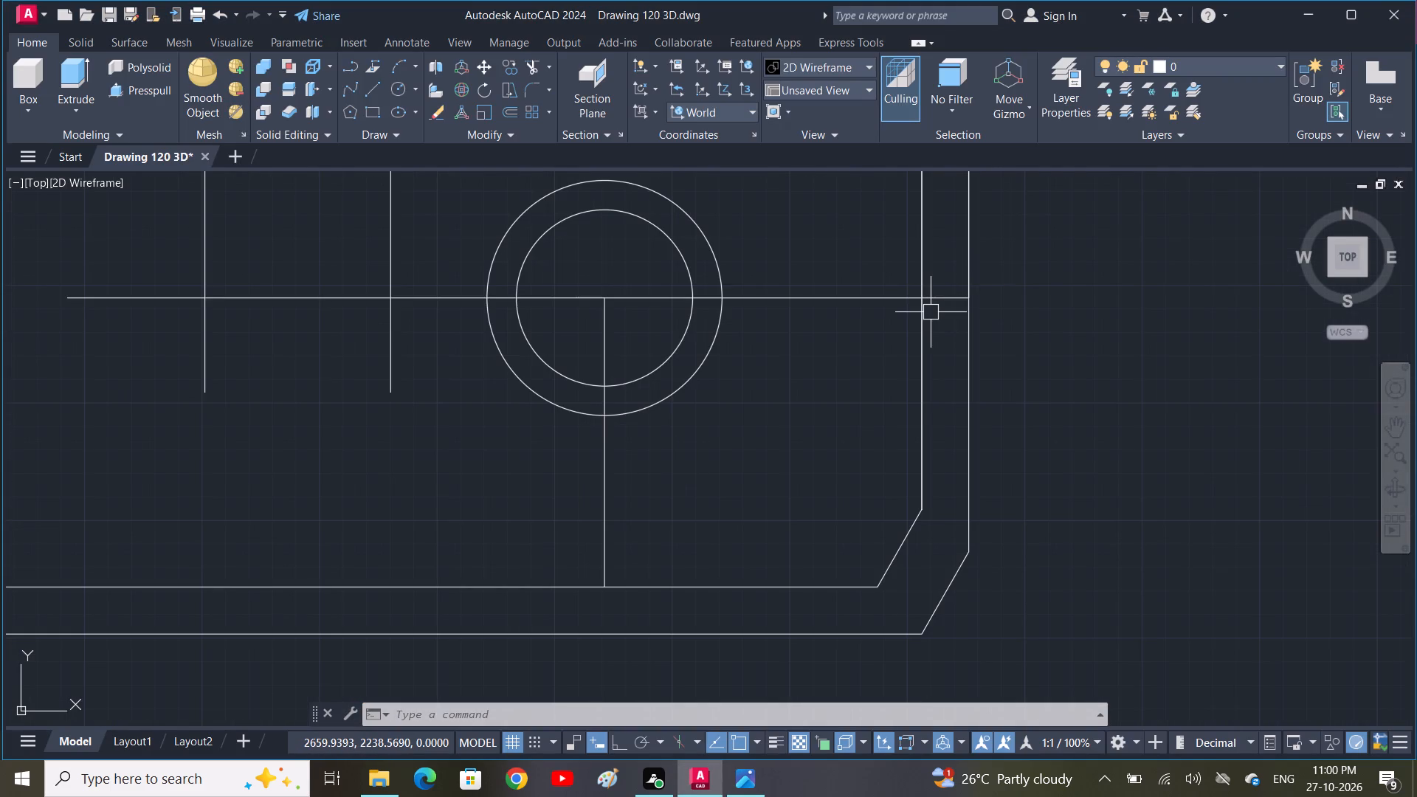
pyautogui.write('C')
pyautogui.press('space')
pyautogui.click(925, 294)
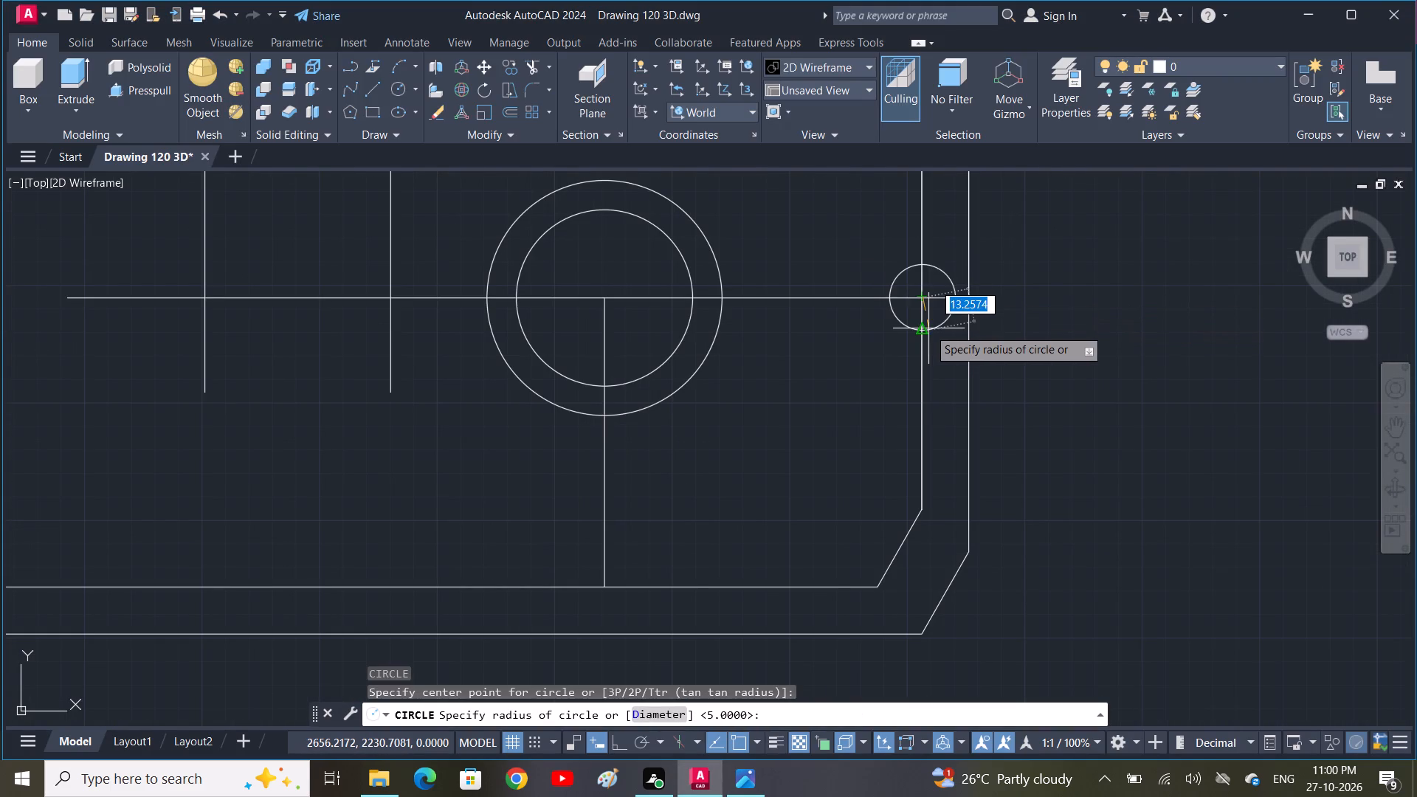
pyautogui.write('10')
pyautogui.press('space')
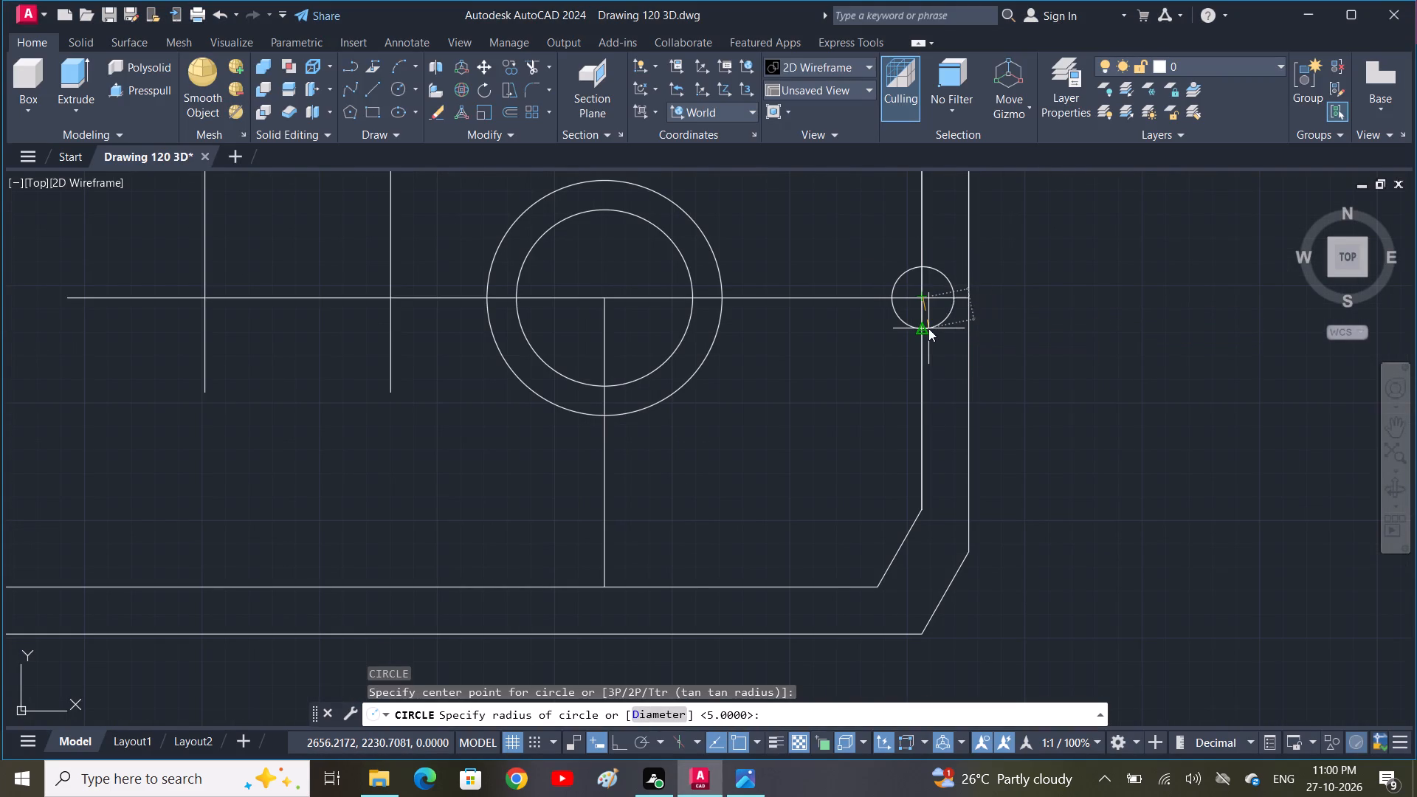
# Copy the radius 10 circle straight down by 18.5 along the inner right edge, checking the spacing in the reference image.
pyautogui.click(931, 325)
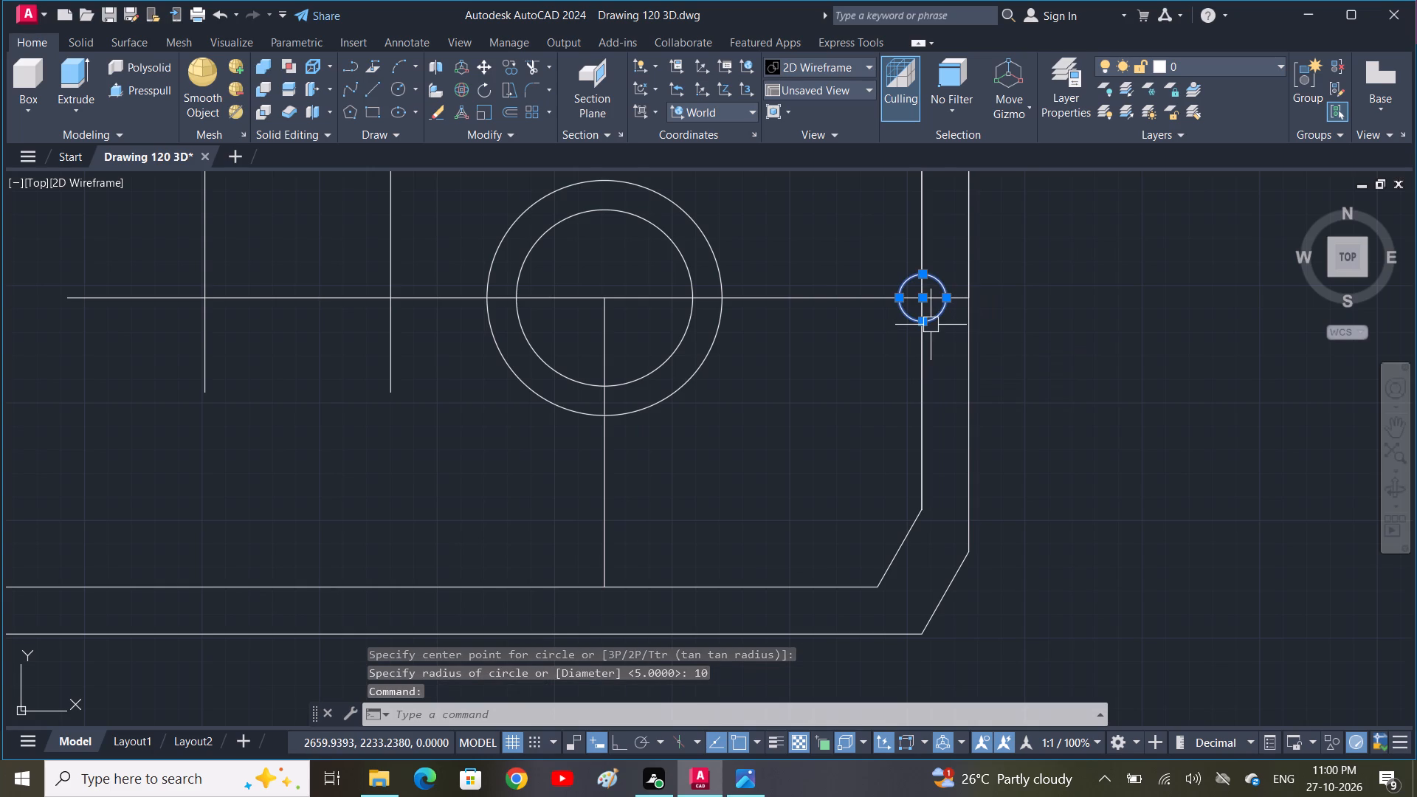
pyautogui.write('CO')
pyautogui.press('space')
pyautogui.click(928, 297)
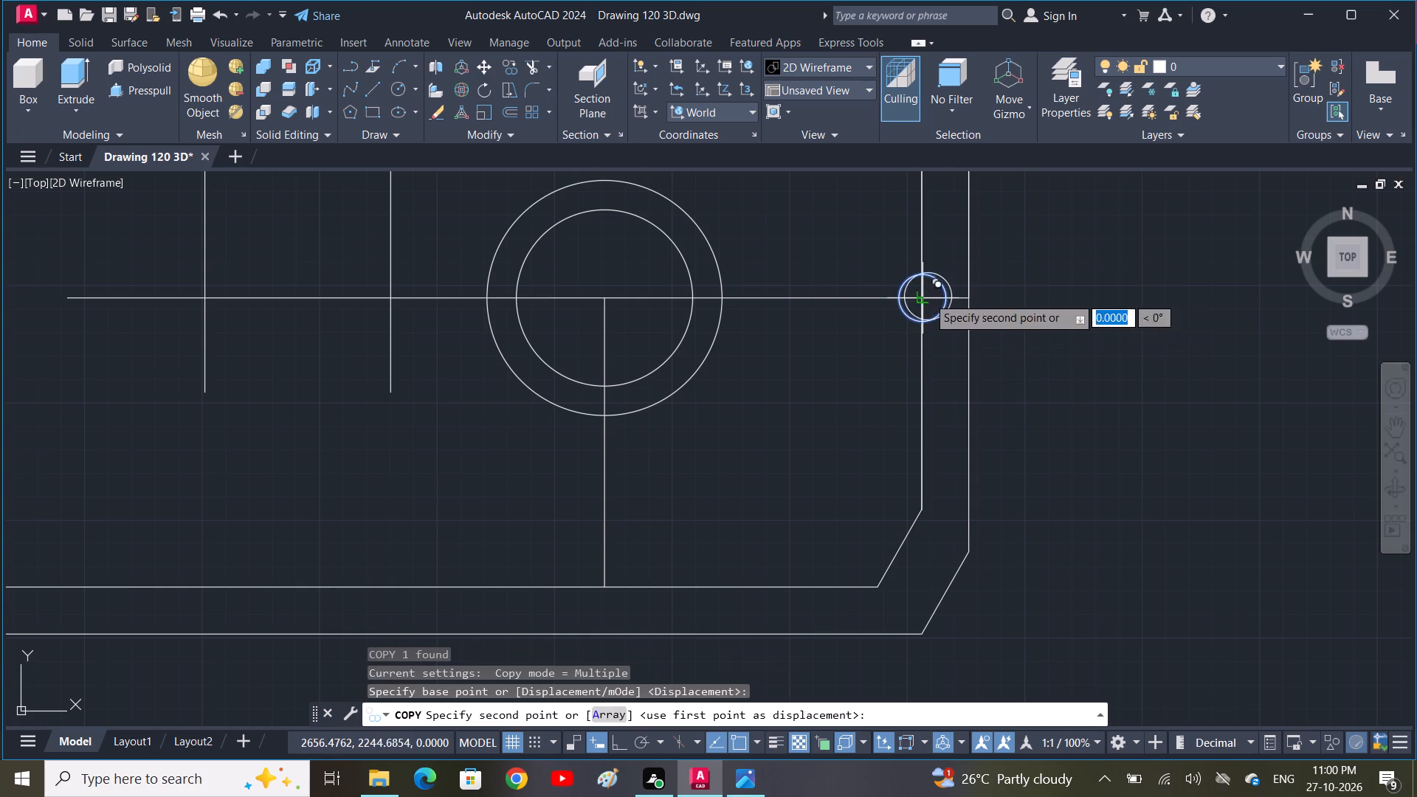
pyautogui.press('F8')
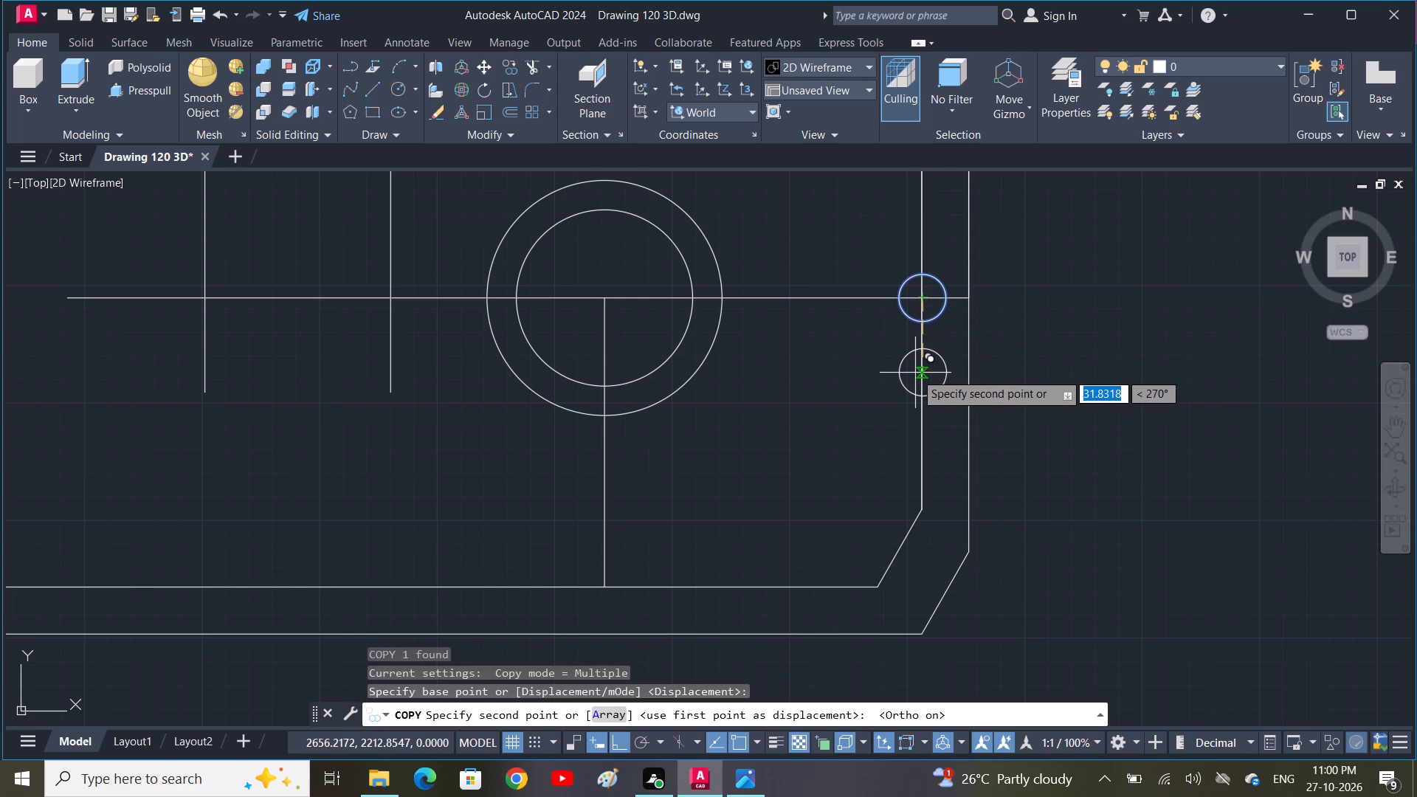
pyautogui.press('1')
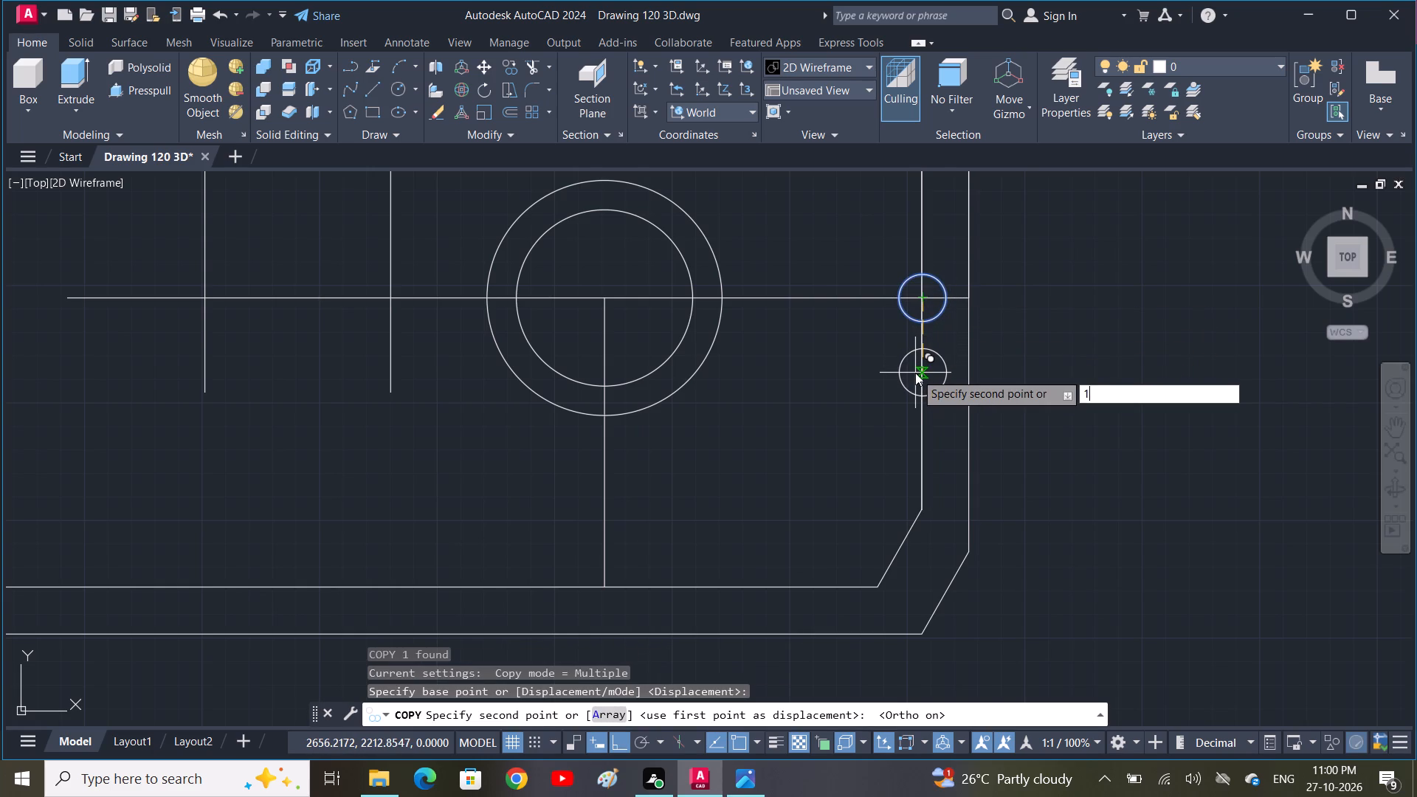
pyautogui.write('8.')
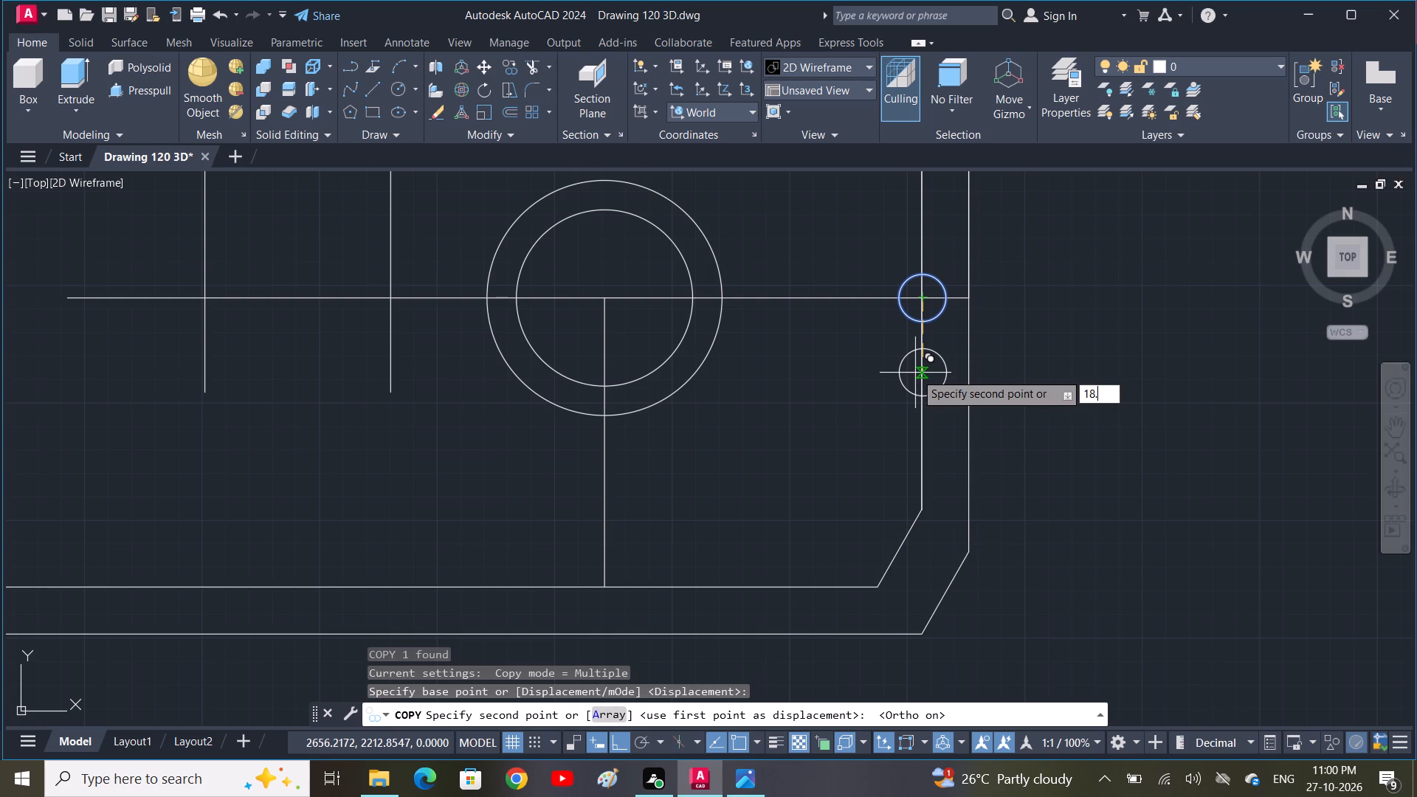
pyautogui.click(742, 780)
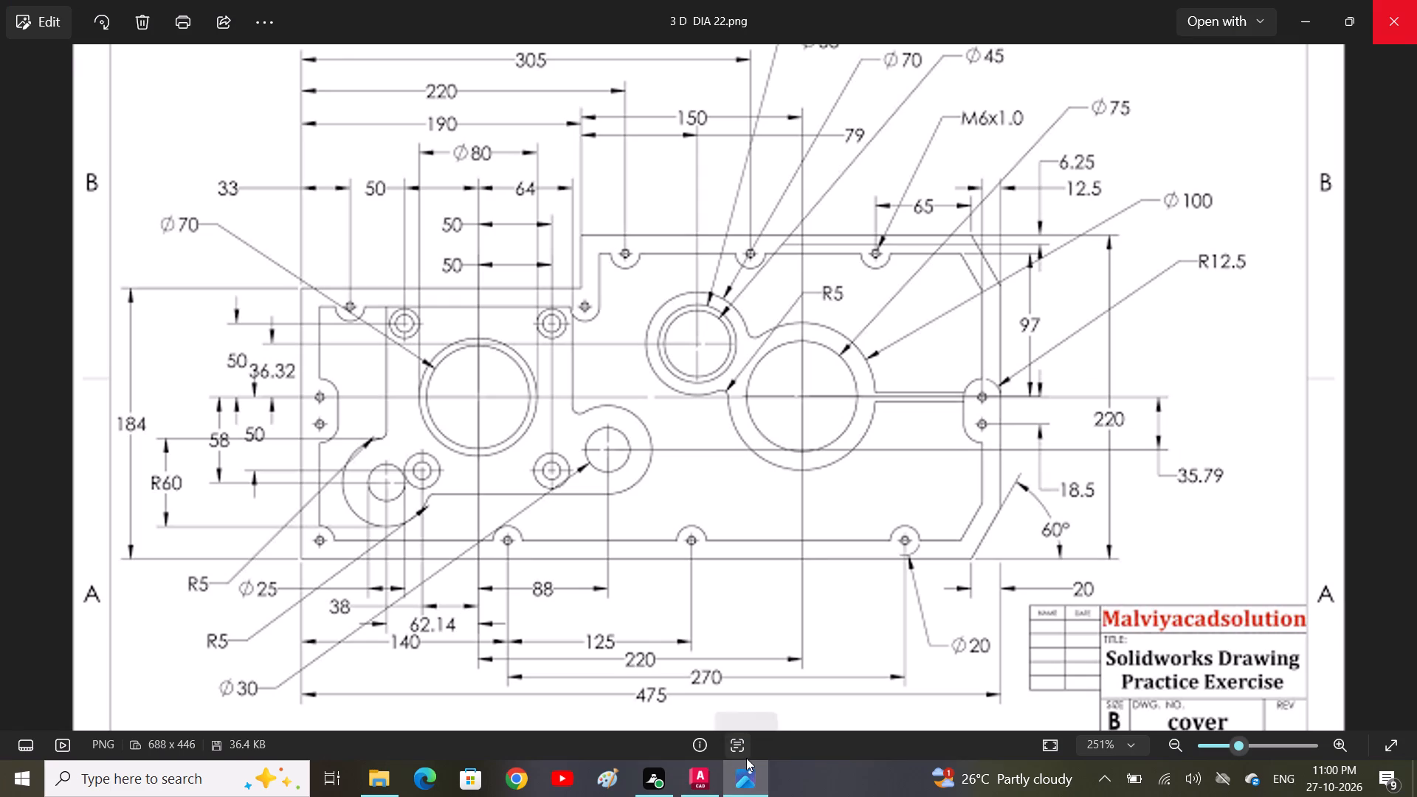
pyautogui.click(694, 779)
pyautogui.press('5')
pyautogui.press('space')
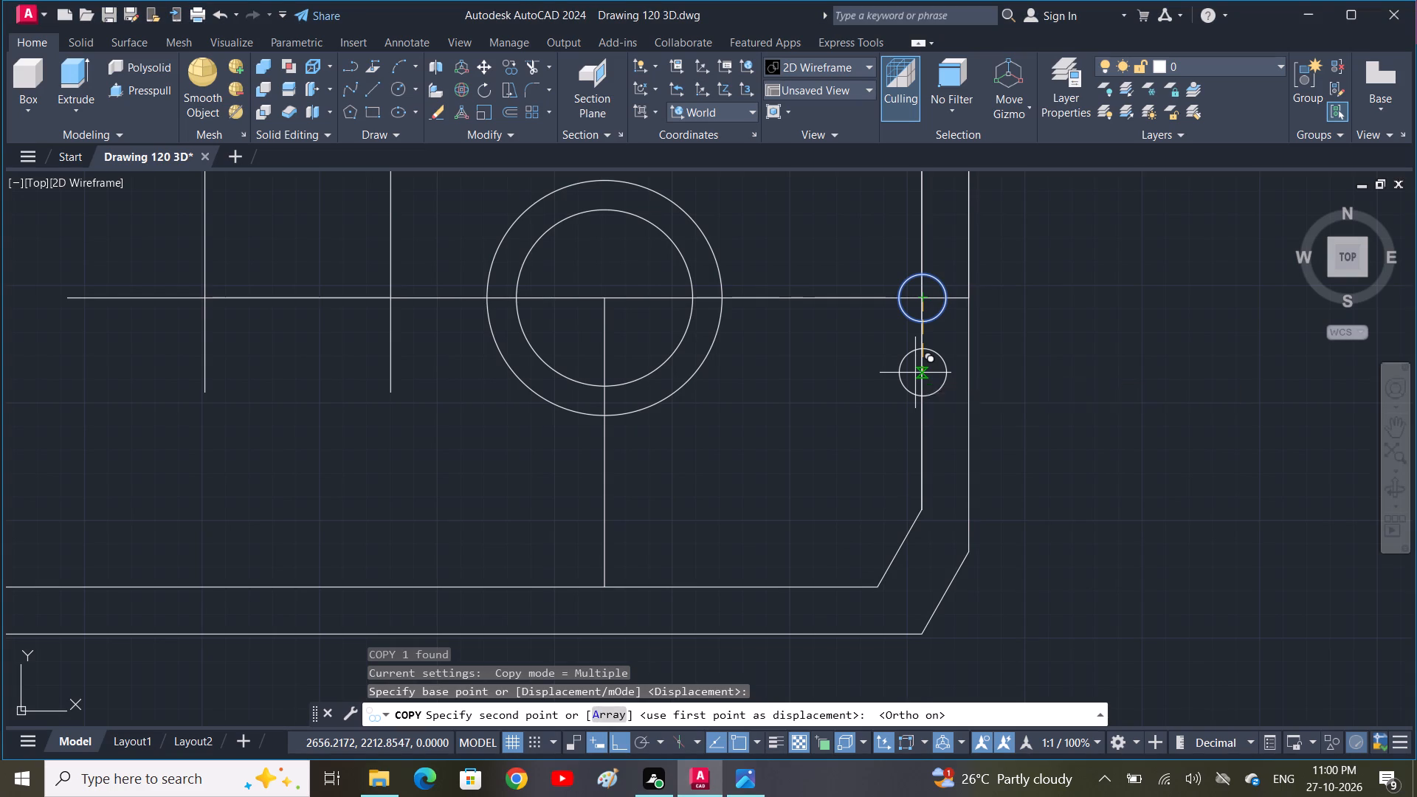
pyautogui.press('space')
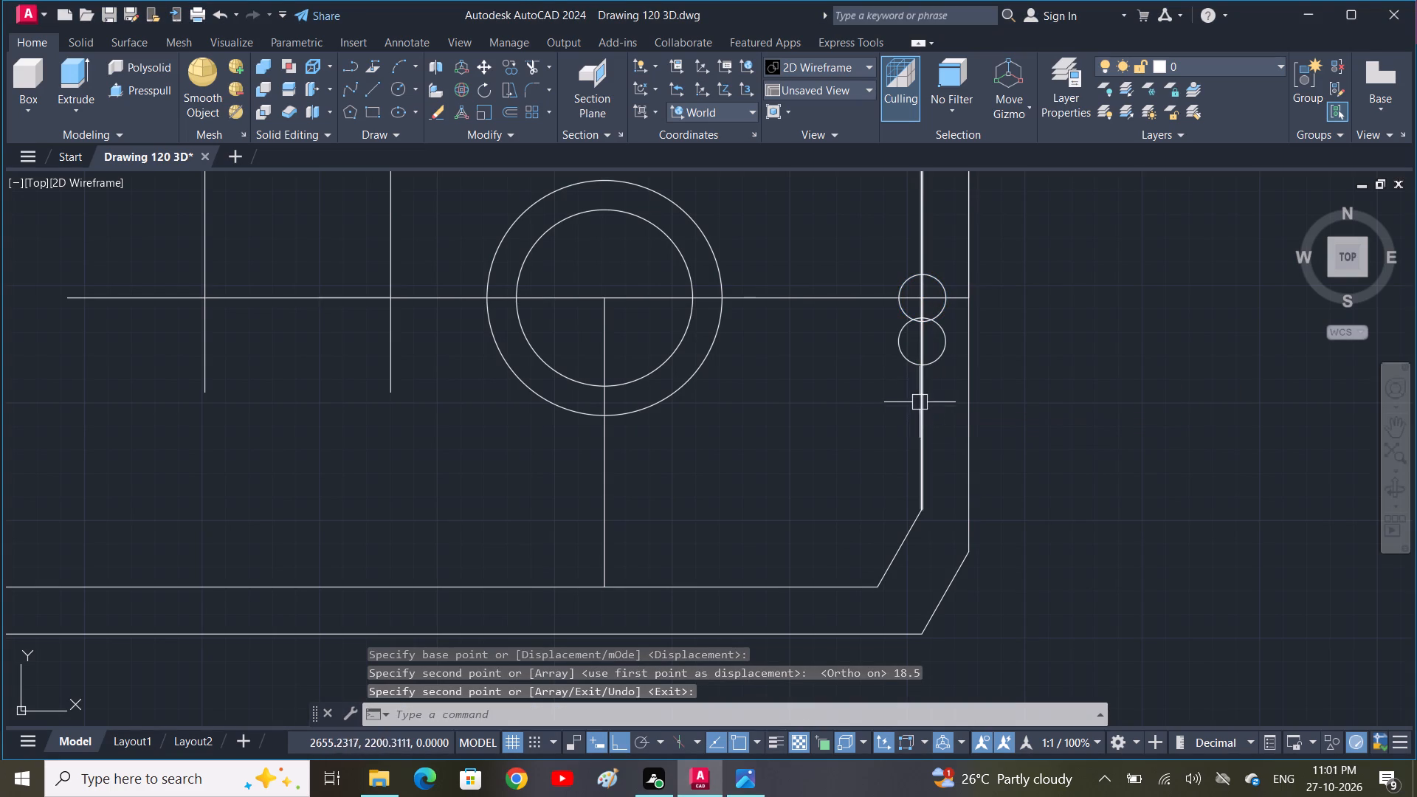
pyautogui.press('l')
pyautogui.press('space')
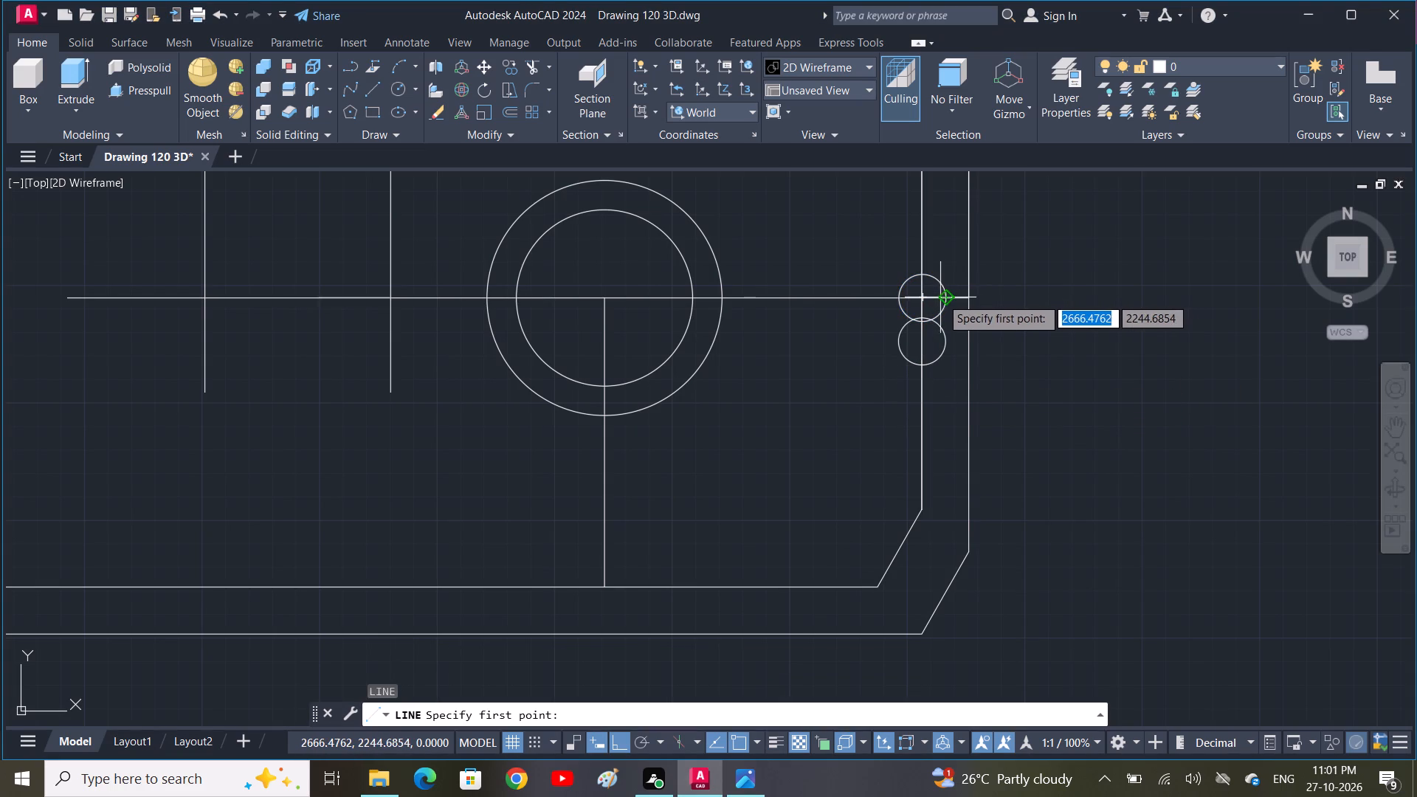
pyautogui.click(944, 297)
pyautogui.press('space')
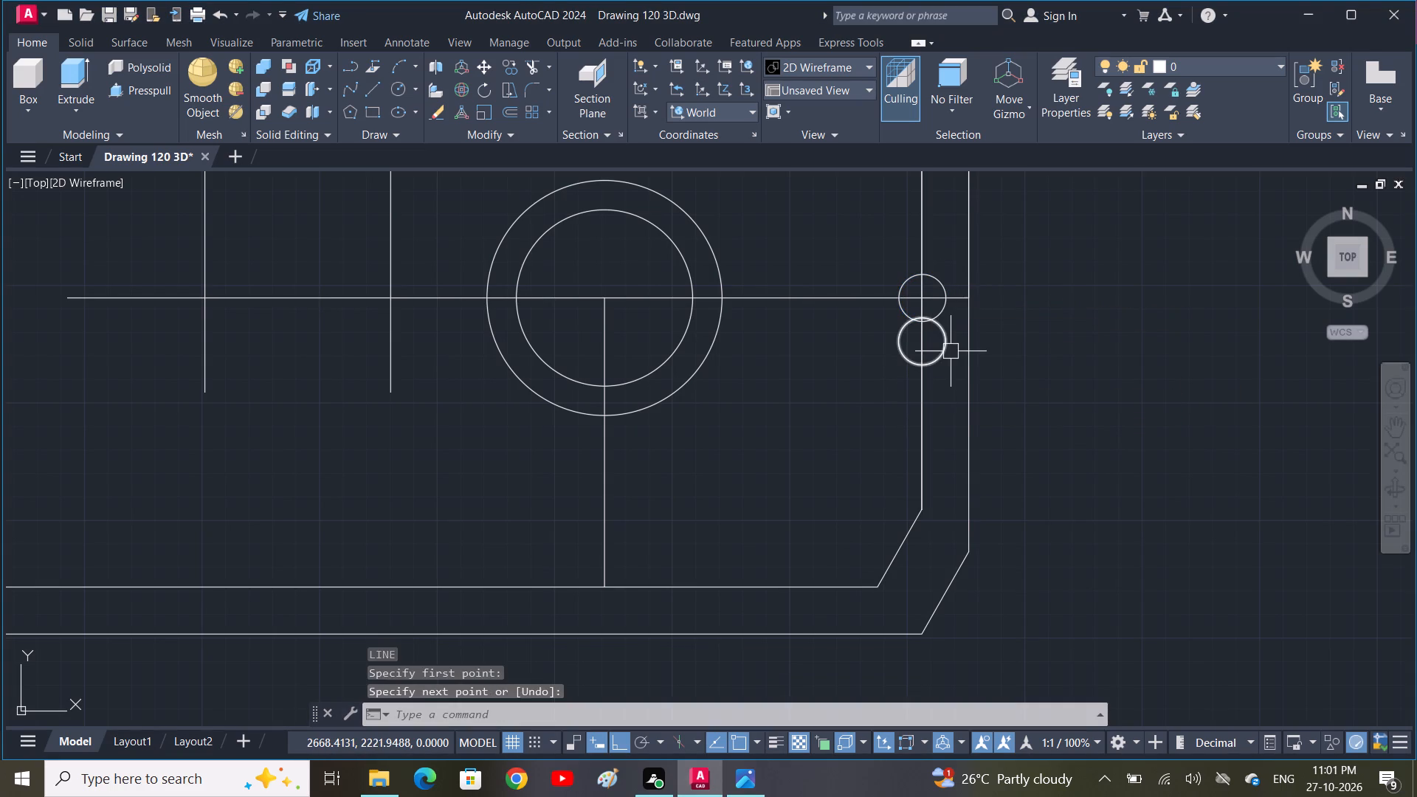
# Join the outer-side quadrants of the two radius 10 circles with a vertical line.
pyautogui.press('space')
pyautogui.click(945, 346)
pyautogui.click(944, 305)
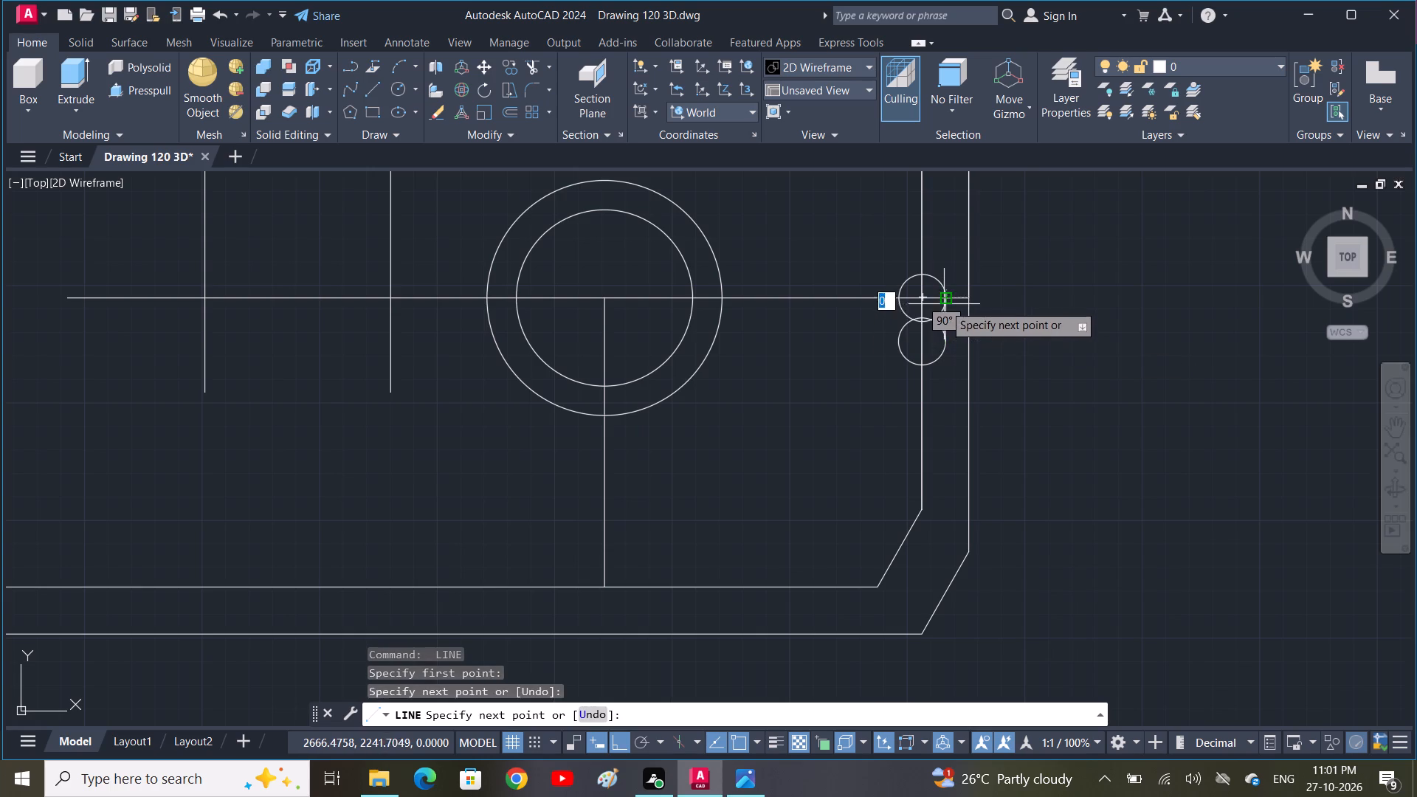
pyautogui.press('space')
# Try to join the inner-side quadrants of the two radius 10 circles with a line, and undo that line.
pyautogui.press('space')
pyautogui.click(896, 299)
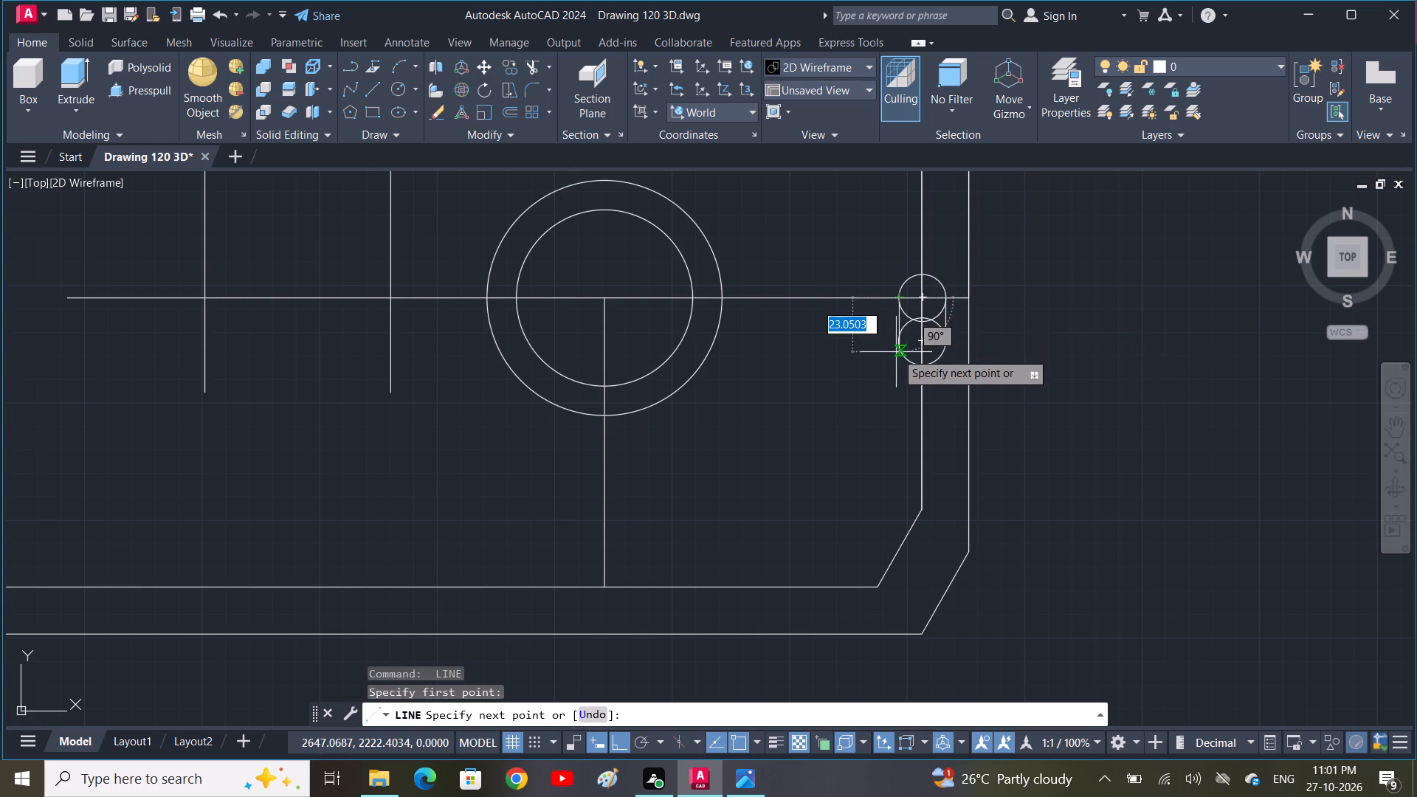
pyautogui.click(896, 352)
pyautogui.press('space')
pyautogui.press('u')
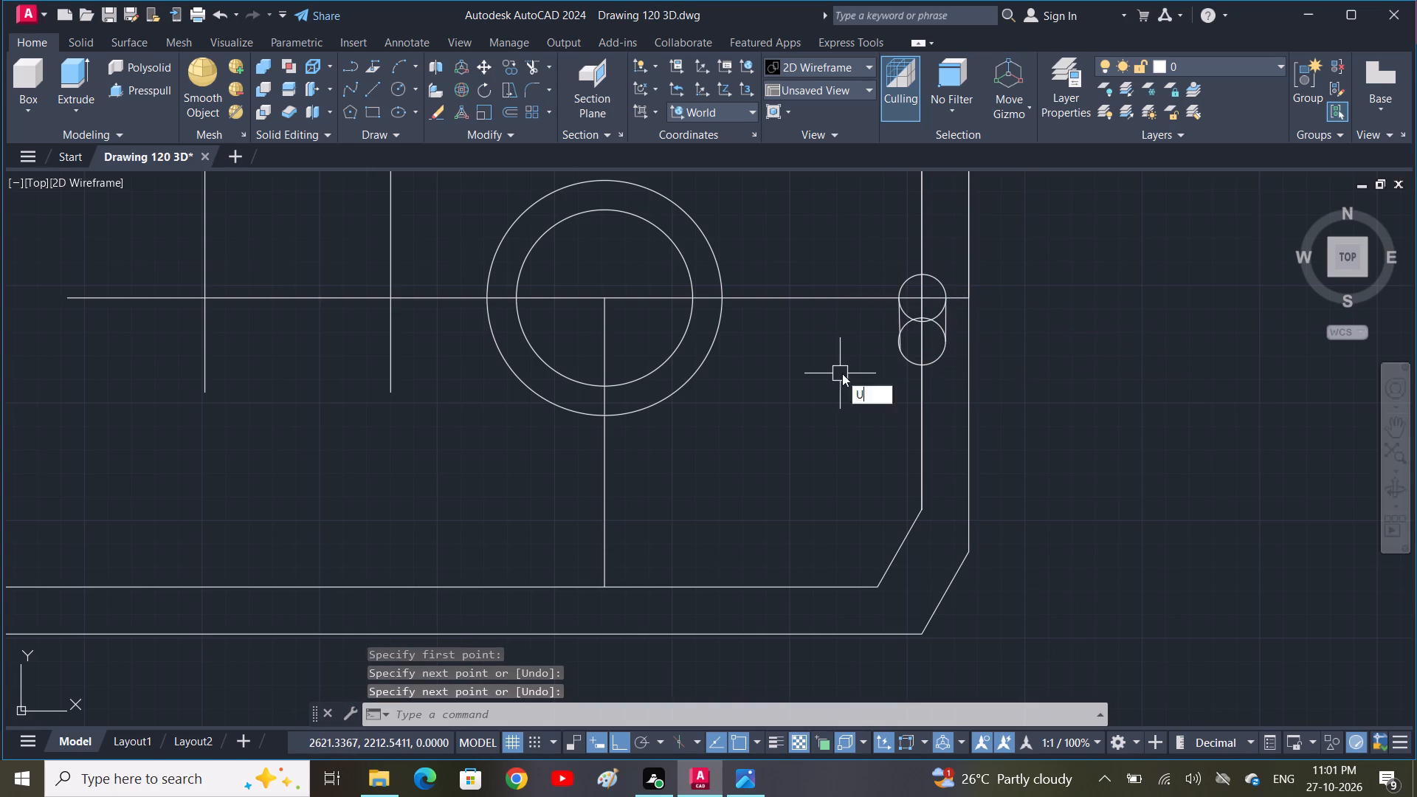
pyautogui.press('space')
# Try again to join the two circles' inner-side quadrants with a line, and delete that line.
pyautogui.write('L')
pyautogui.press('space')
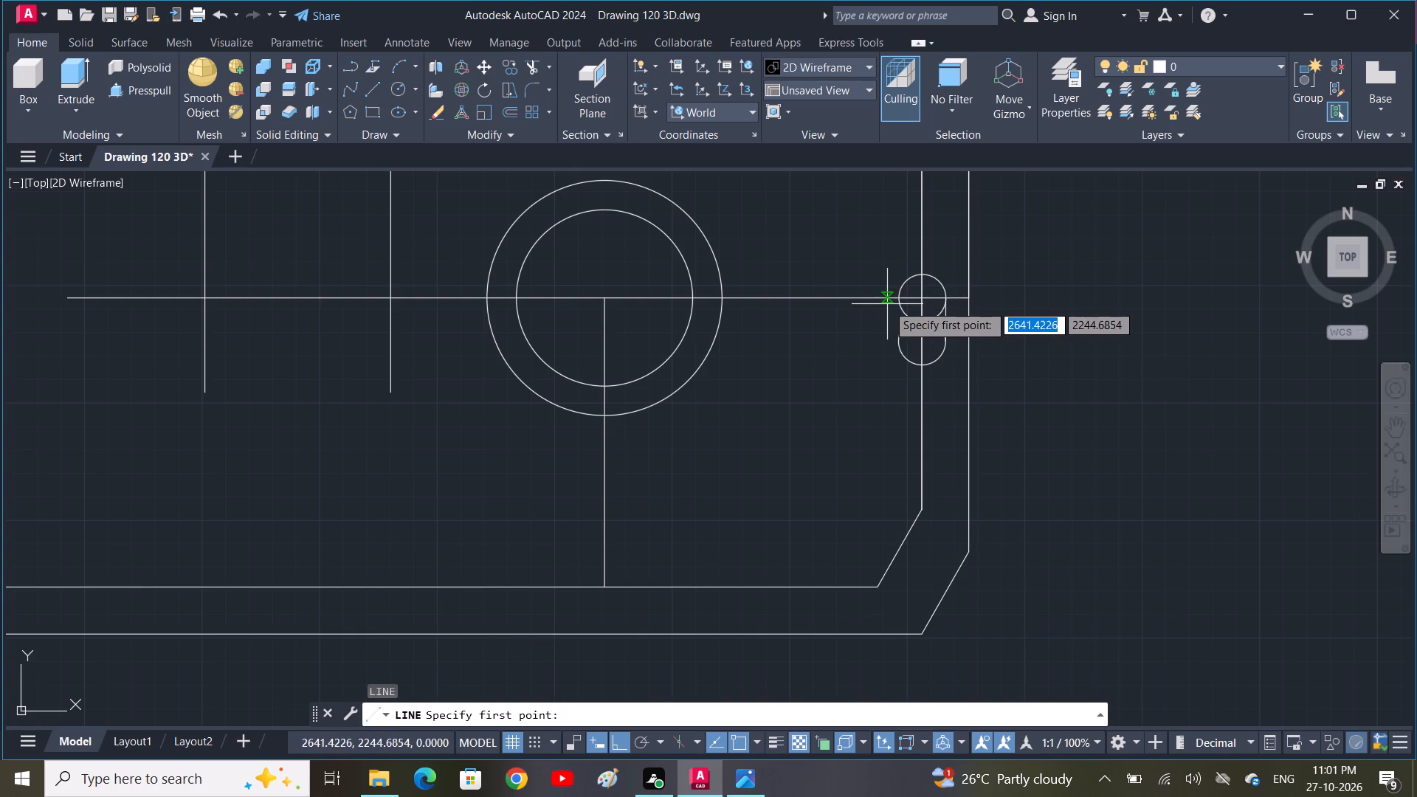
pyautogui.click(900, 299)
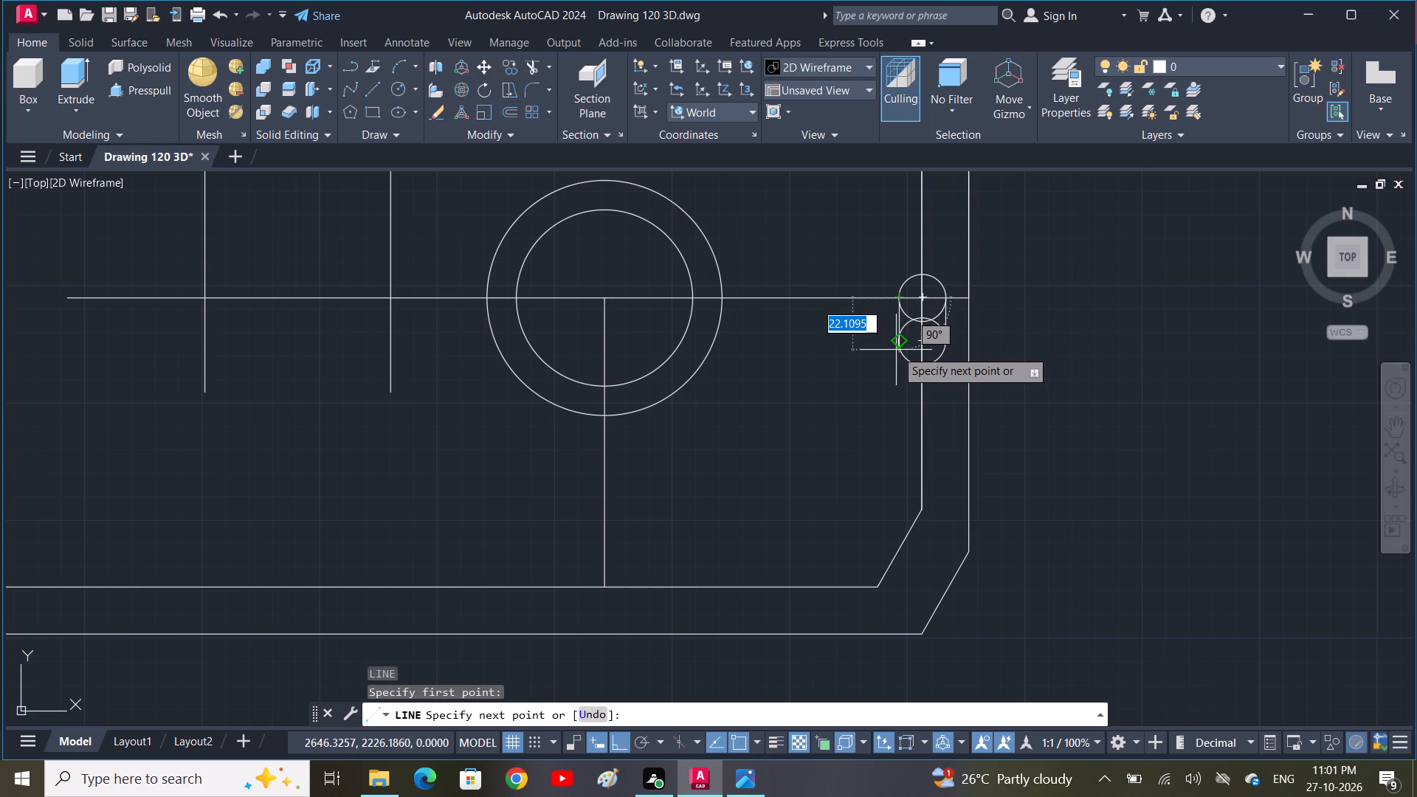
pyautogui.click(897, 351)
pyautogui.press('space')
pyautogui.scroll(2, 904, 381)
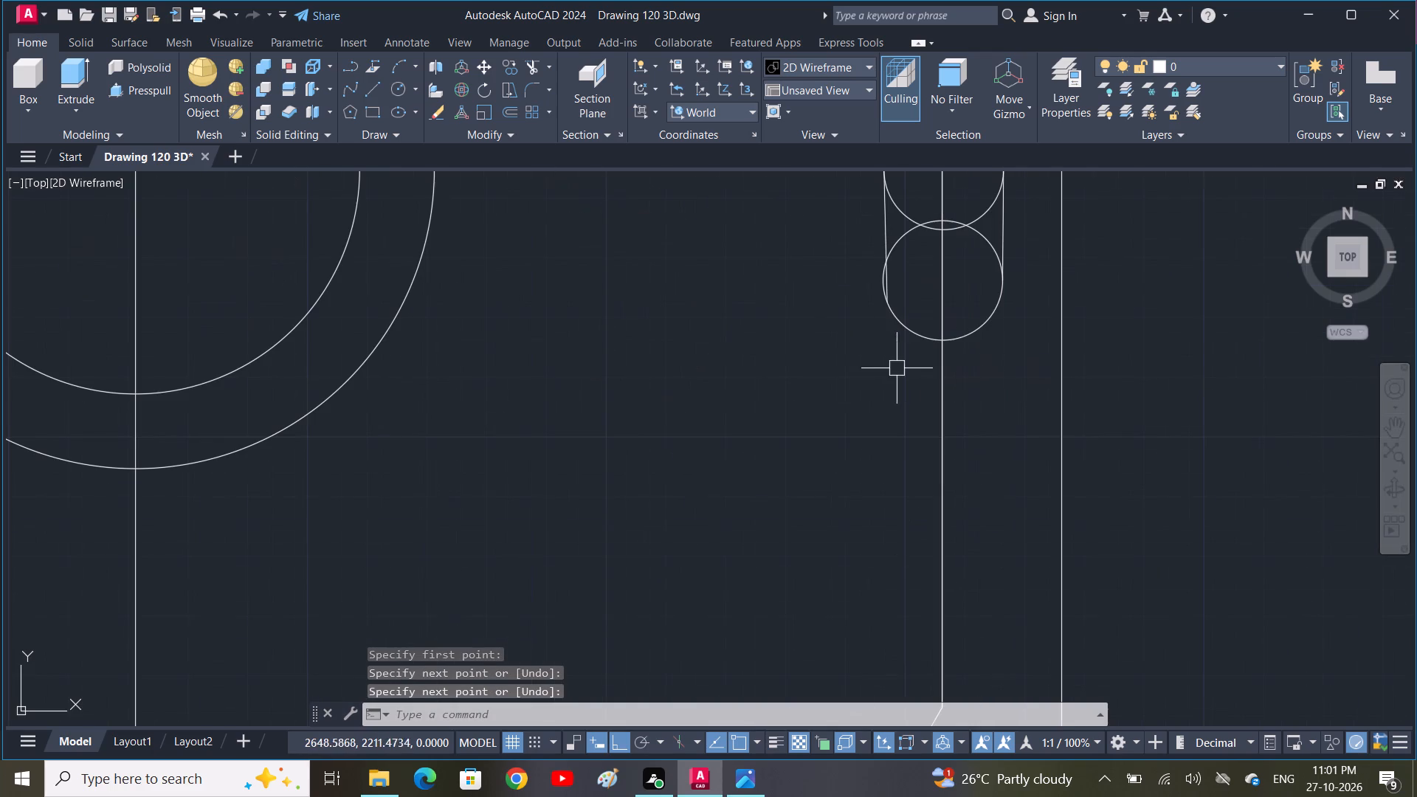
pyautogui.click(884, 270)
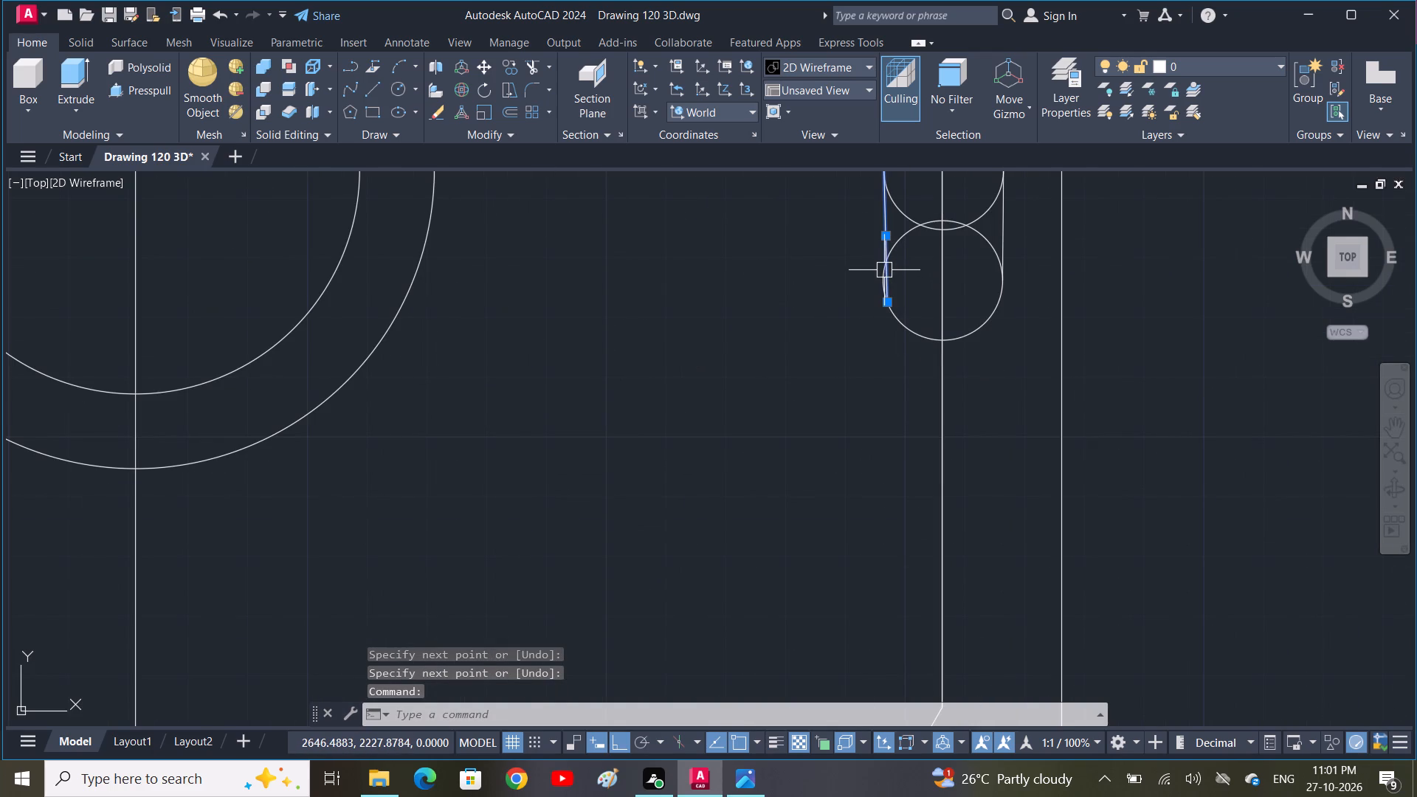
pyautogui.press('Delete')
# Join the inner-side quadrants of the two radius 10 circles with a vertical line to close the slot shape.
pyautogui.scroll(-1, 887, 296)
pyautogui.moveTo(883, 317); pyautogui.dragTo(874, 344, button='middle')
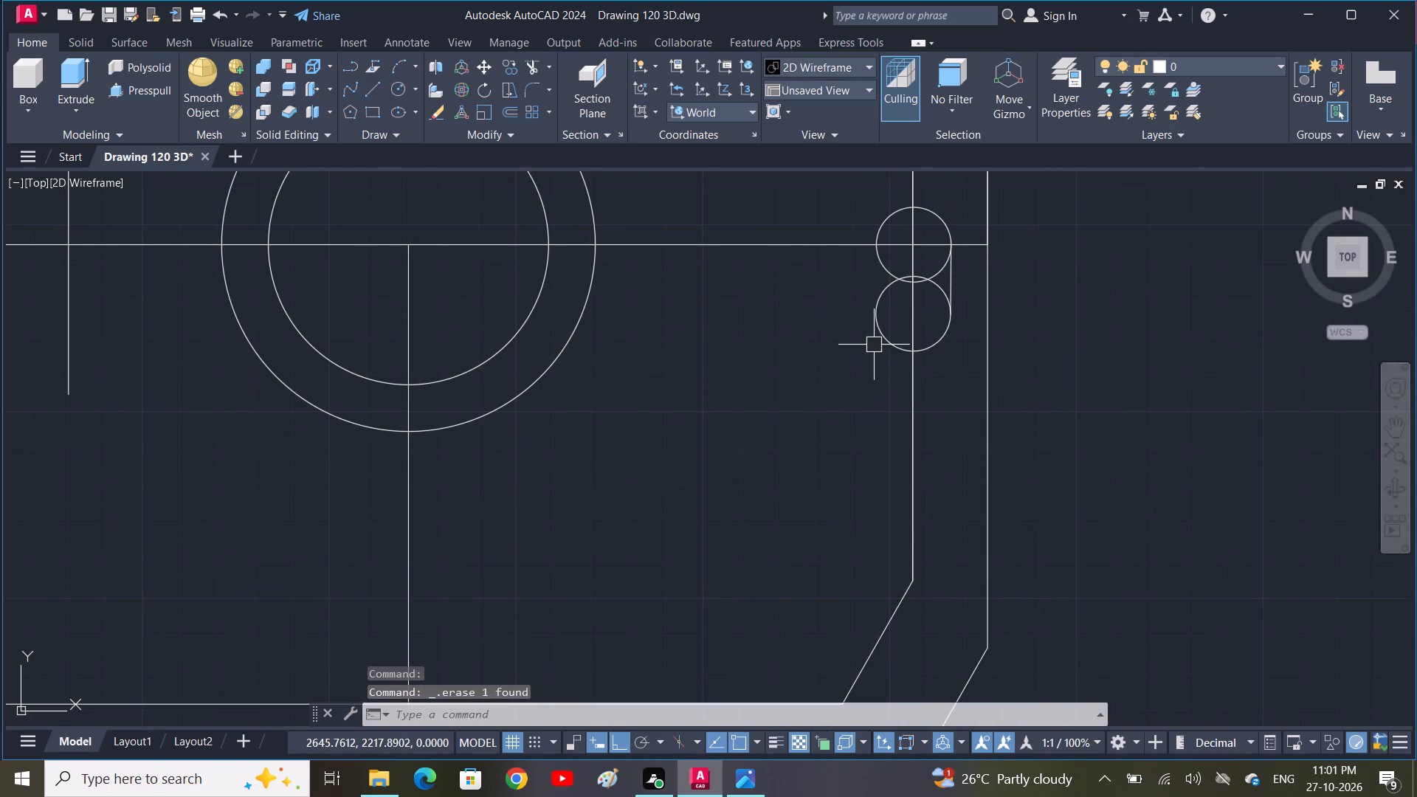
pyautogui.press('l')
pyautogui.press('space')
pyautogui.click(879, 246)
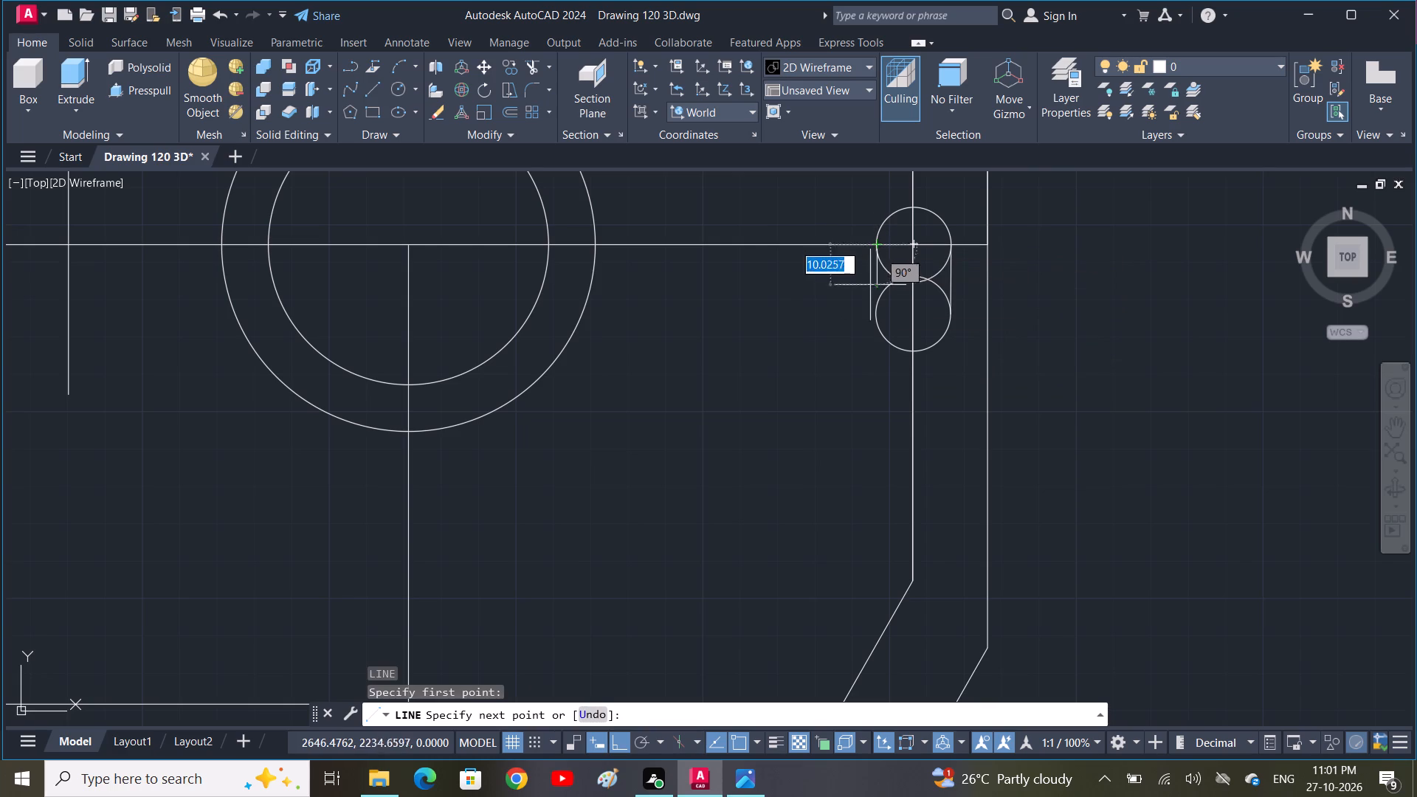
pyautogui.click(870, 316)
pyautogui.press('space')
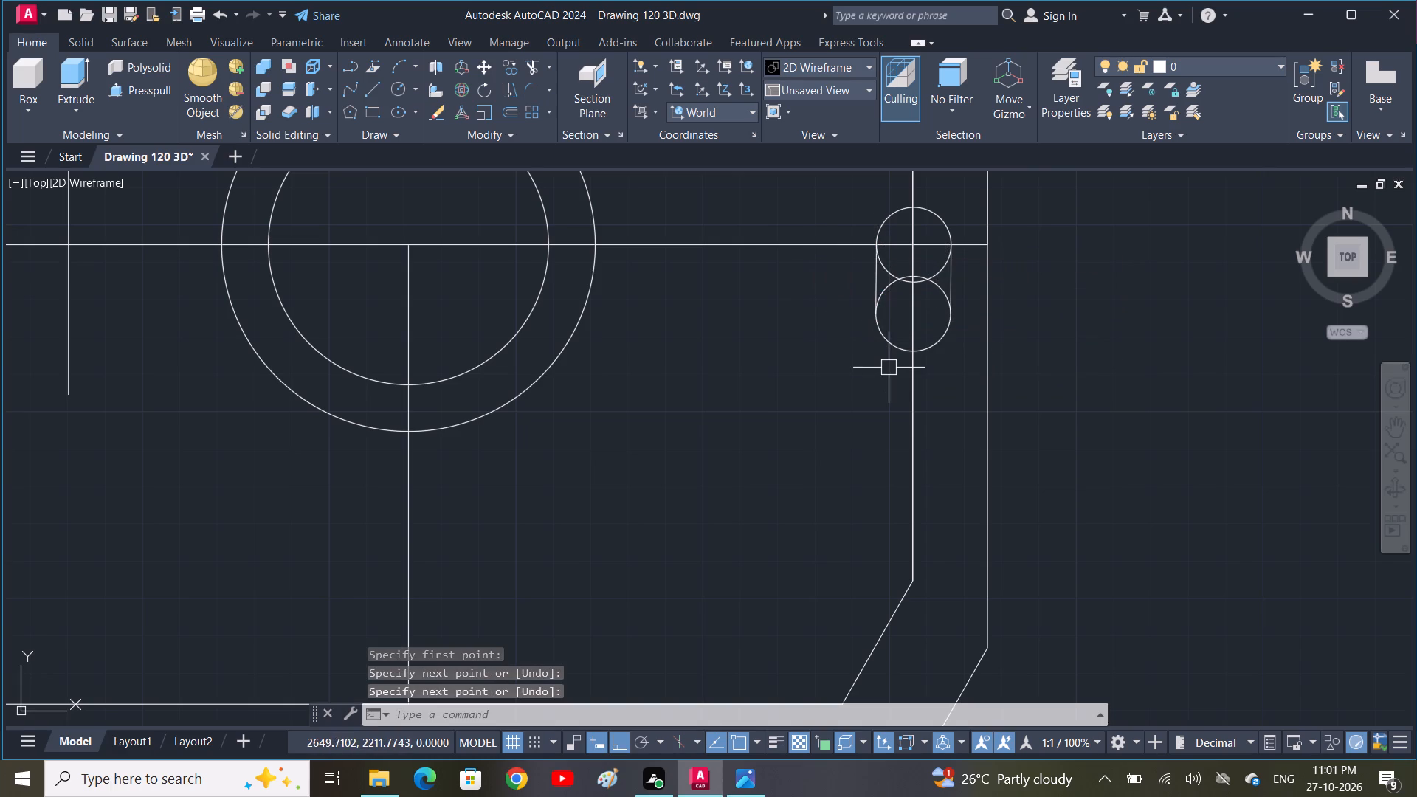
# Trim the overlapping circle arcs, the inner edge and the centreline inside the slot shape.
pyautogui.press('t')
pyautogui.press('r')
pyautogui.press('space')
pyautogui.moveTo(920, 253); pyautogui.dragTo(899, 277)
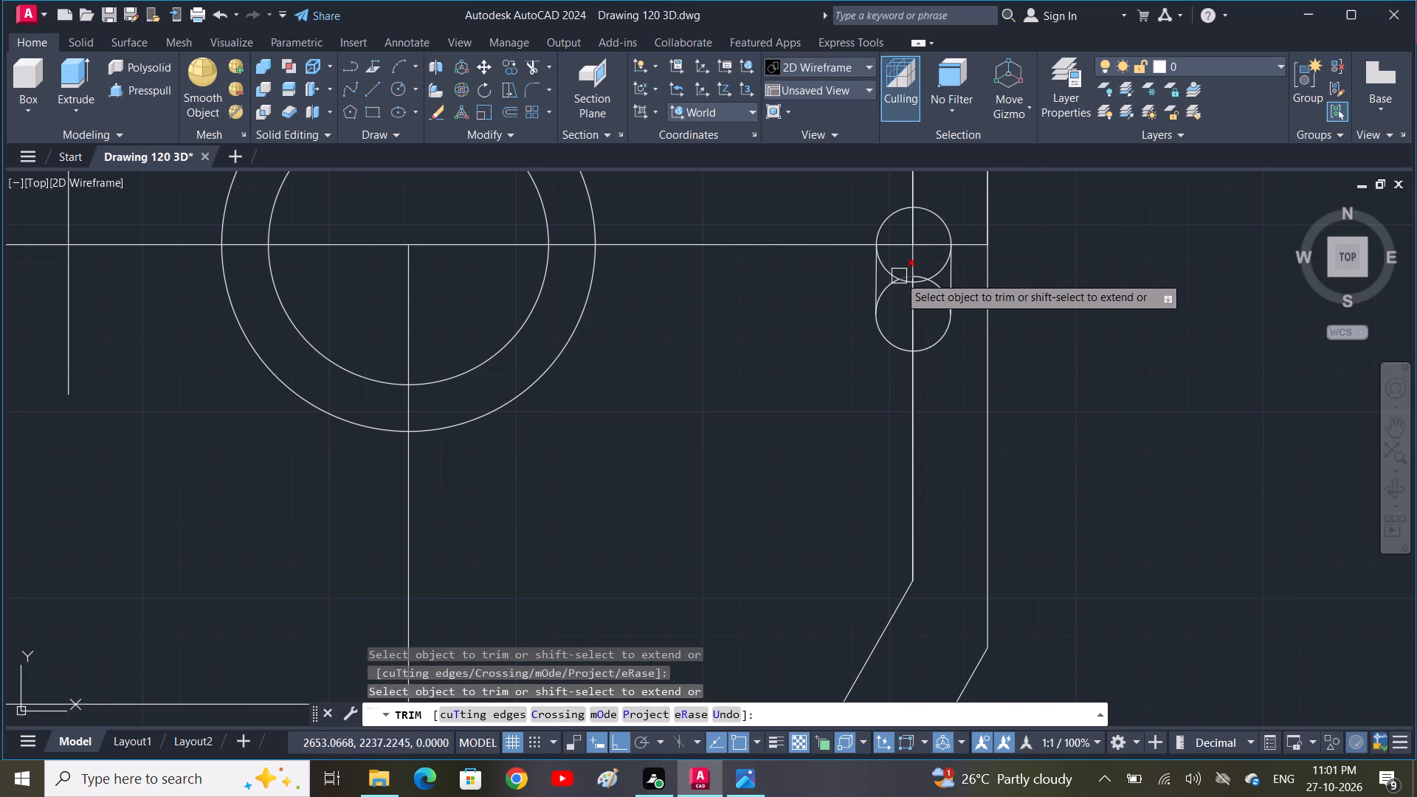
pyautogui.moveTo(899, 277); pyautogui.dragTo(905, 294)
pyautogui.moveTo(905, 289); pyautogui.dragTo(897, 237)
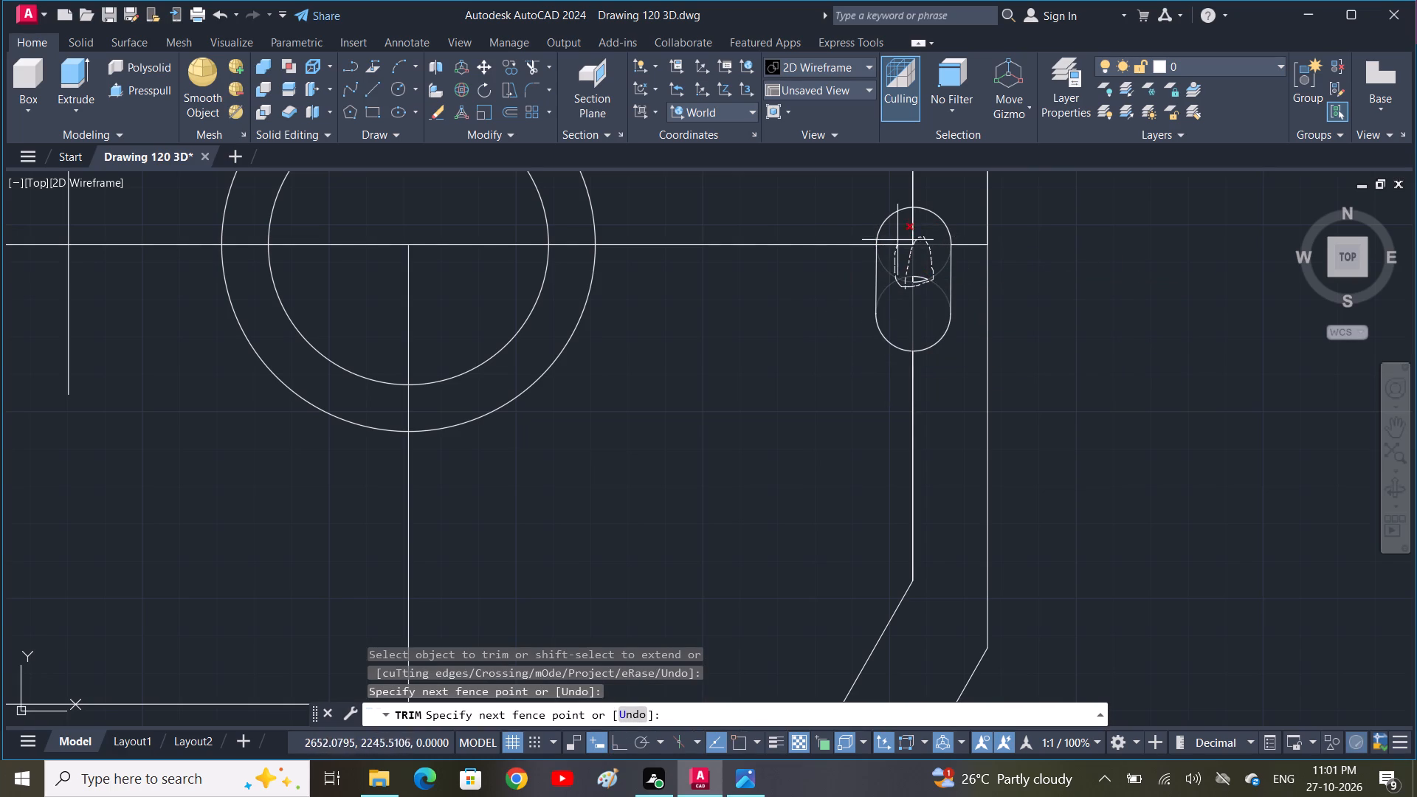
pyautogui.moveTo(897, 237); pyautogui.dragTo(903, 282)
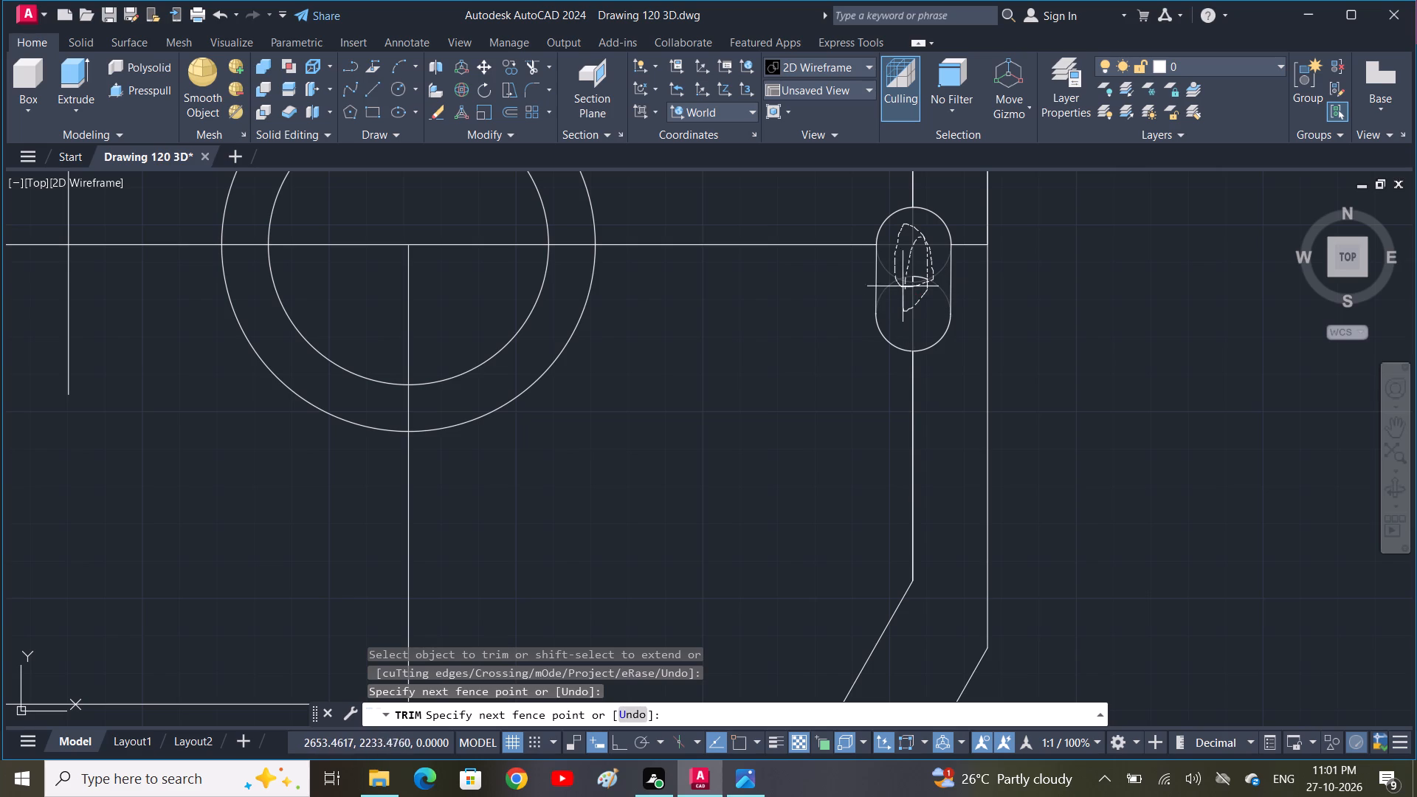
pyautogui.moveTo(903, 282); pyautogui.dragTo(920, 263)
pyautogui.moveTo(916, 265); pyautogui.dragTo(912, 277)
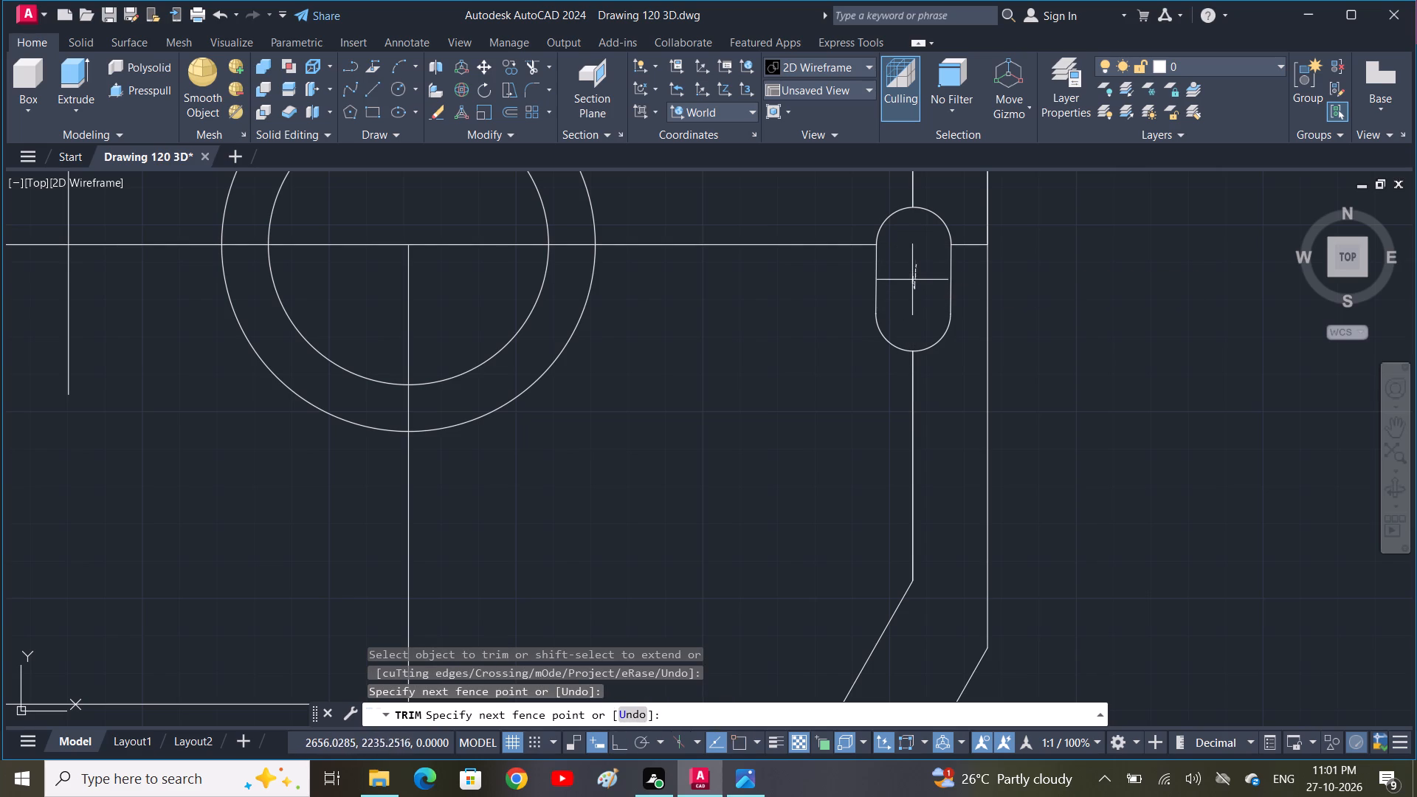
pyautogui.moveTo(912, 277); pyautogui.dragTo(906, 282)
pyautogui.press('Escape')
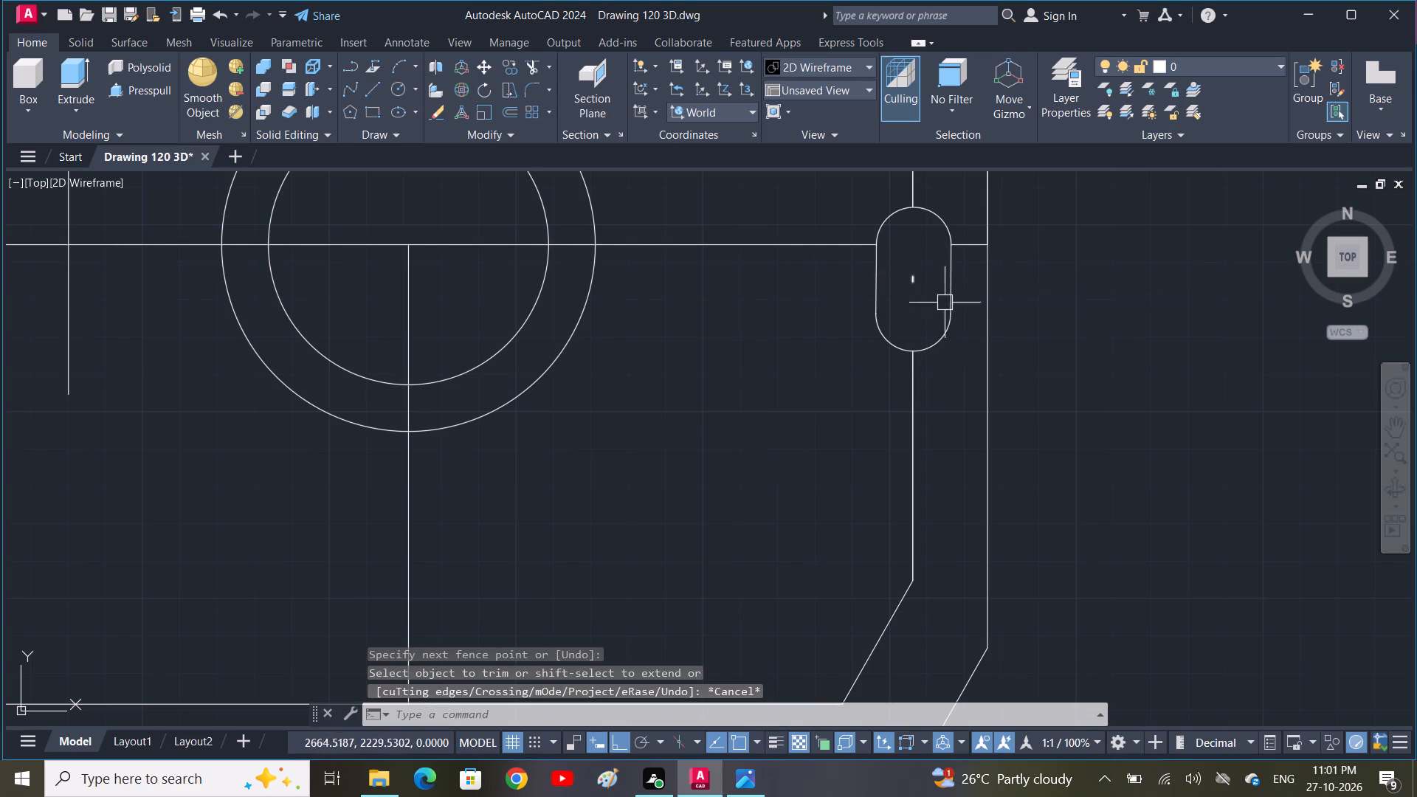
# Switch to the reference image to examine the two-hole boss on the plate's right edge.
pyautogui.click(739, 784)
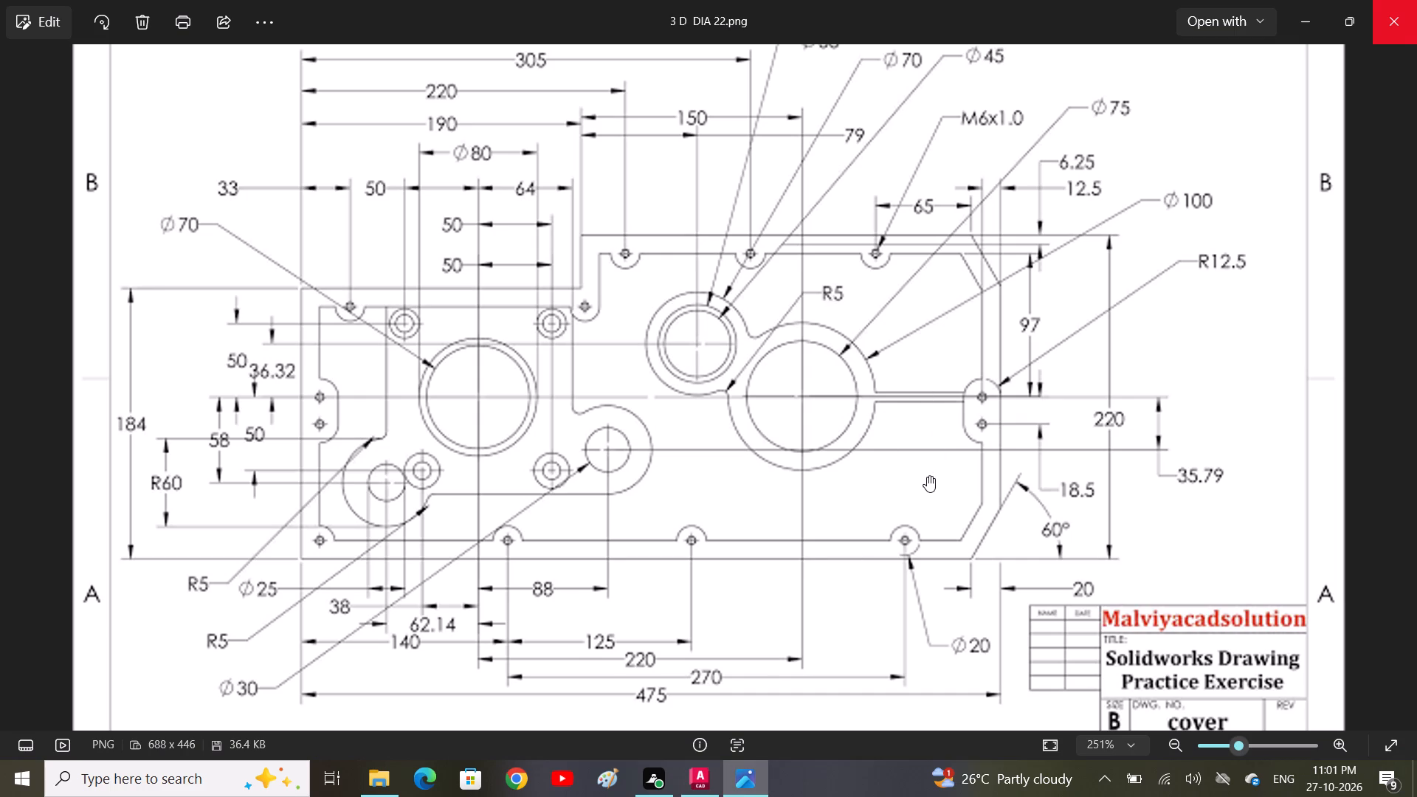
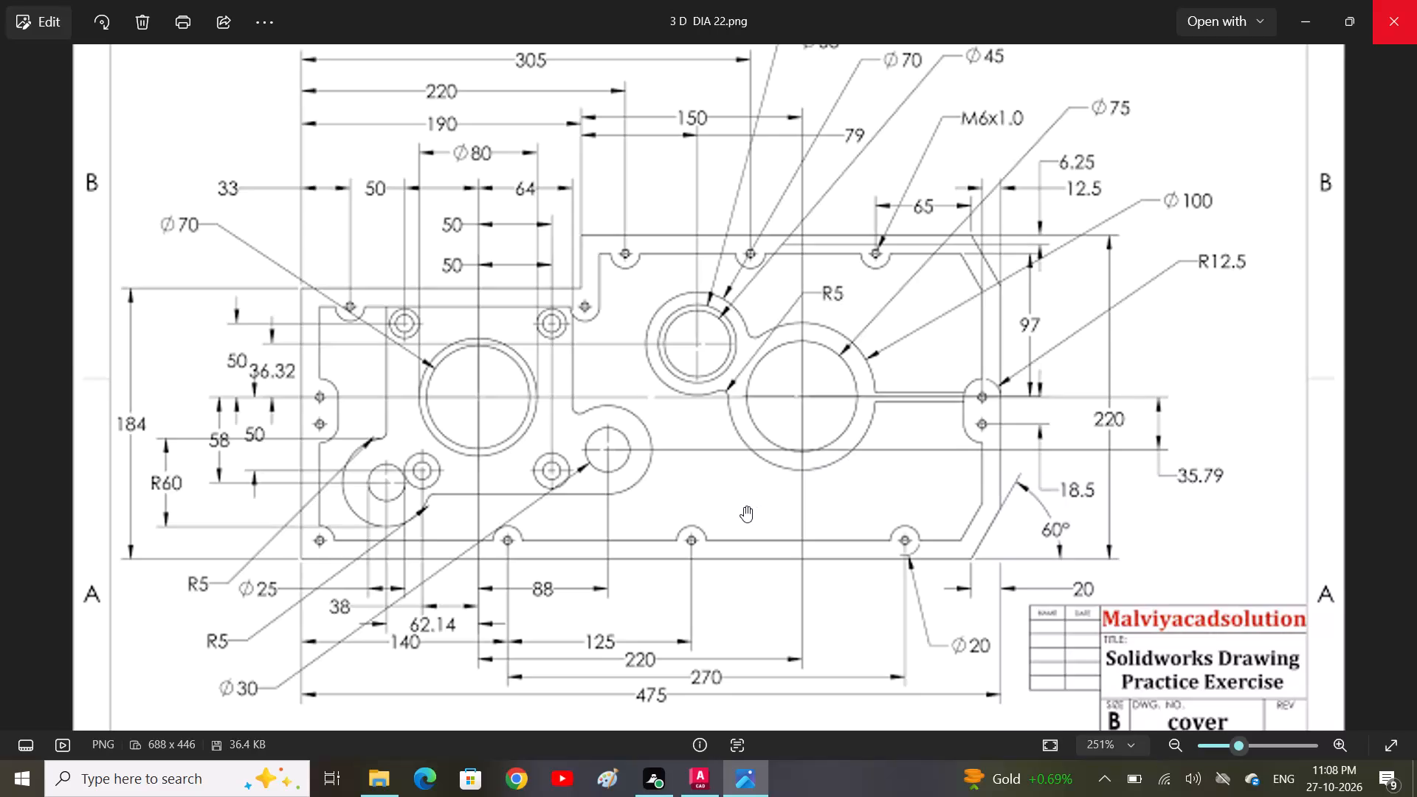
# Back in AutoCAD, trim away the right-edge slot's outer arcs and outer side, plus the centreline stub reaching the plate's outer edge.
pyautogui.click(741, 782)
pyautogui.scroll(-1, 730, 543)
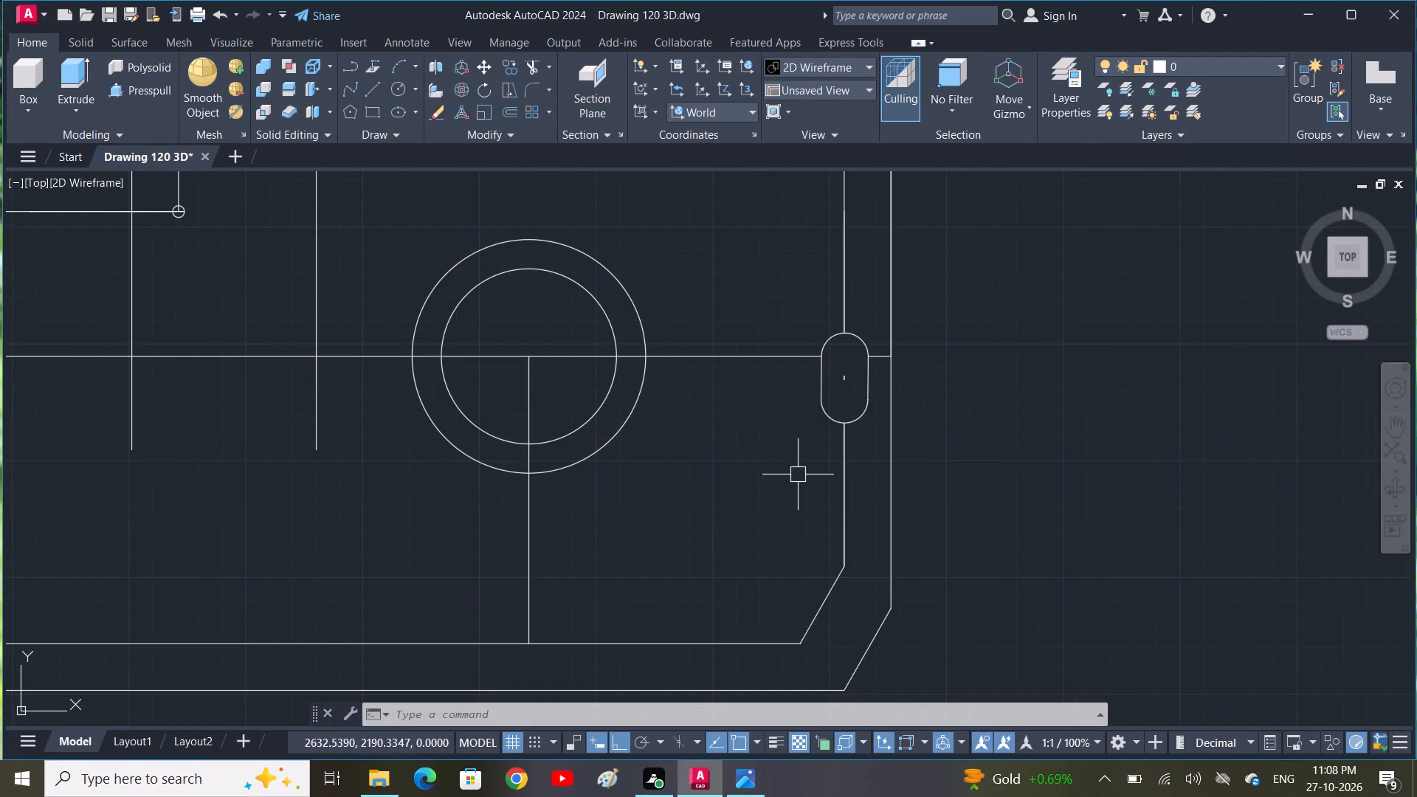
pyautogui.scroll(1, 830, 413)
pyautogui.moveTo(837, 397); pyautogui.dragTo(782, 506, button='middle')
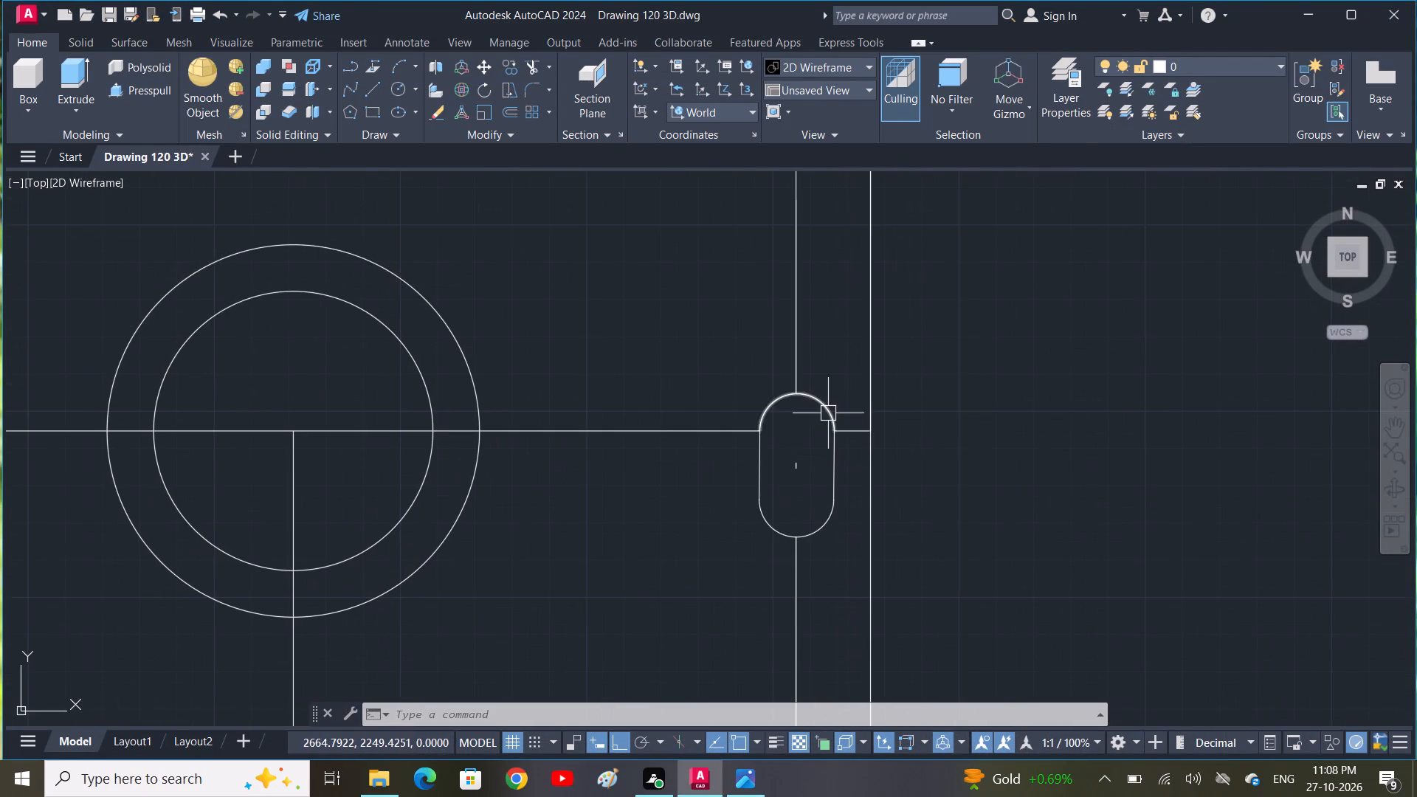
pyautogui.scroll(1, 828, 413)
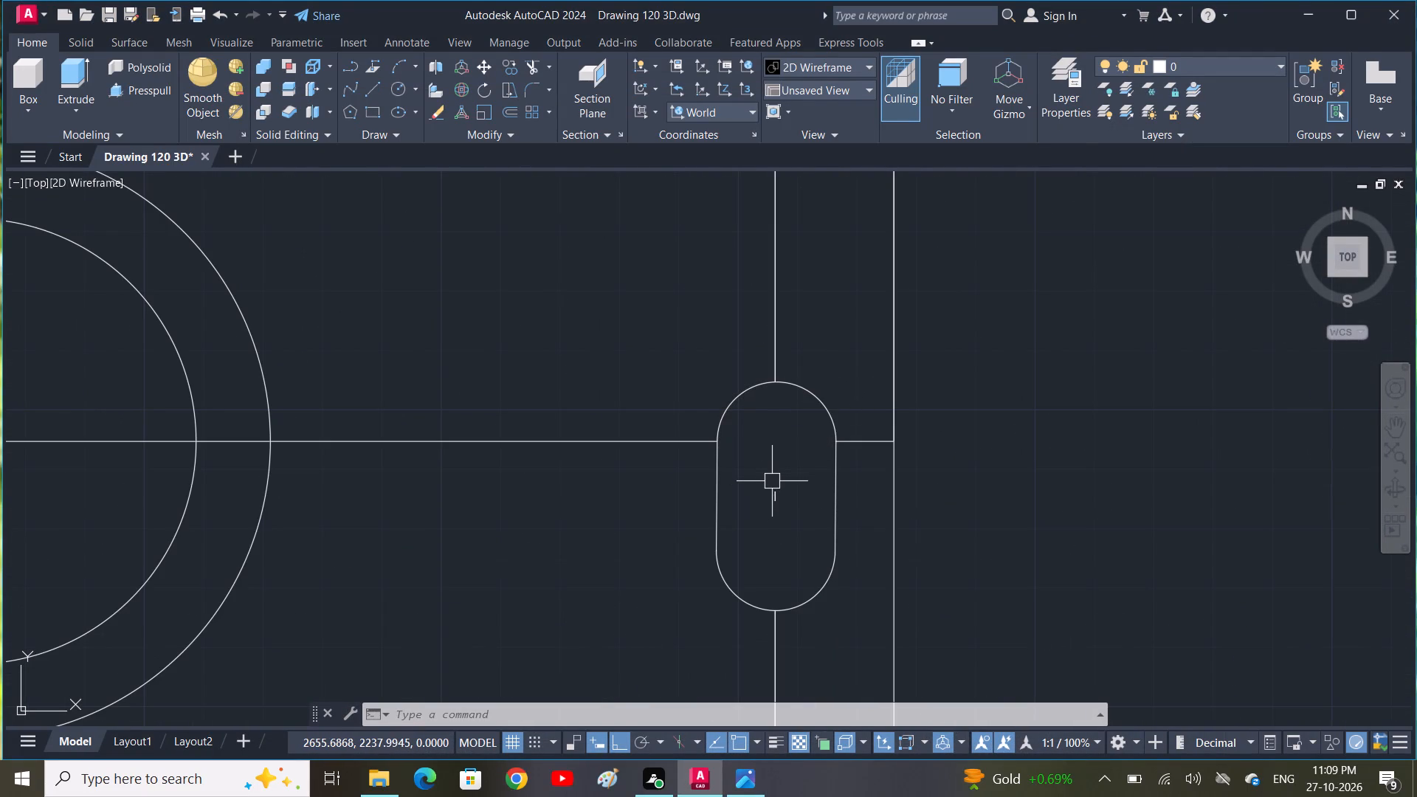
pyautogui.write('TR')
pyautogui.press('space')
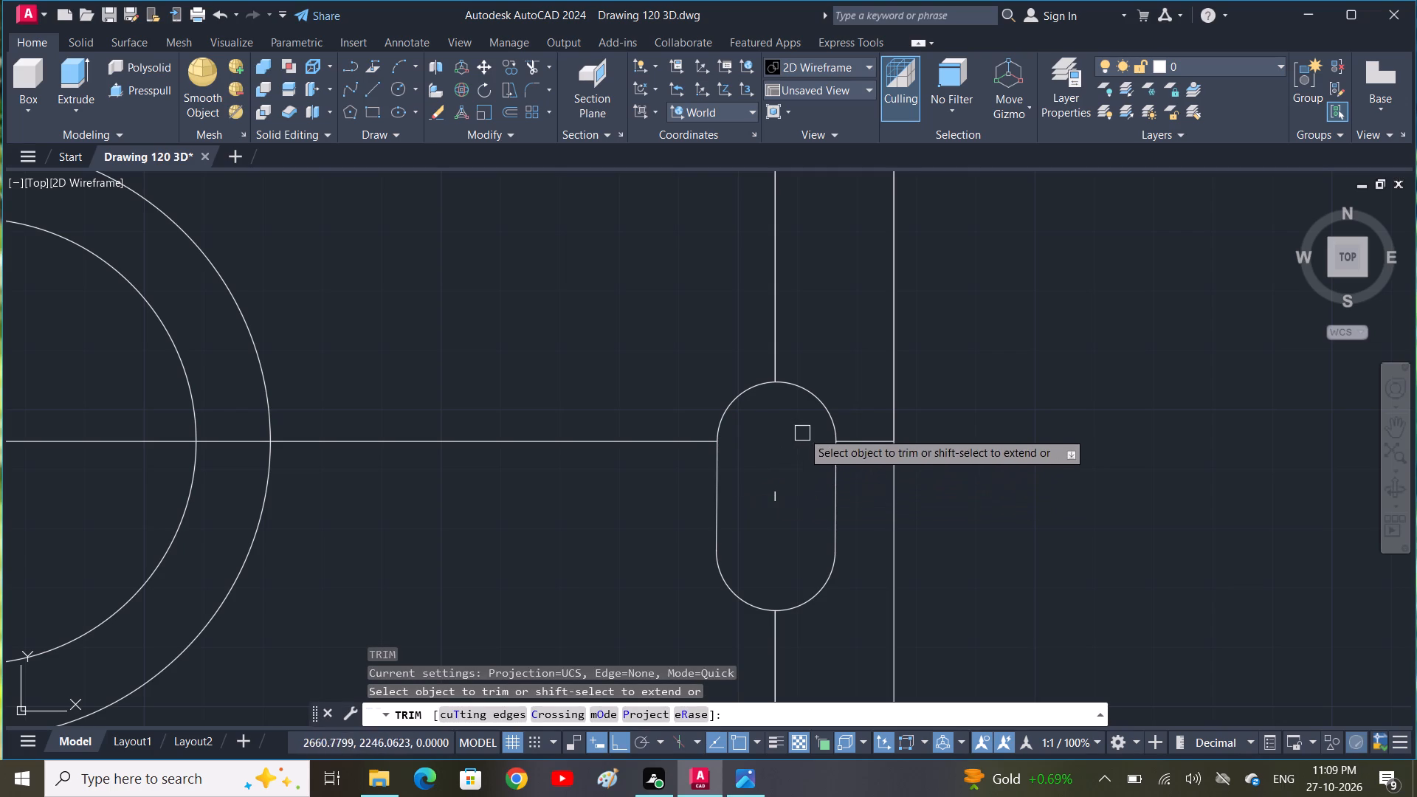
pyautogui.click(816, 401)
pyautogui.click(847, 439)
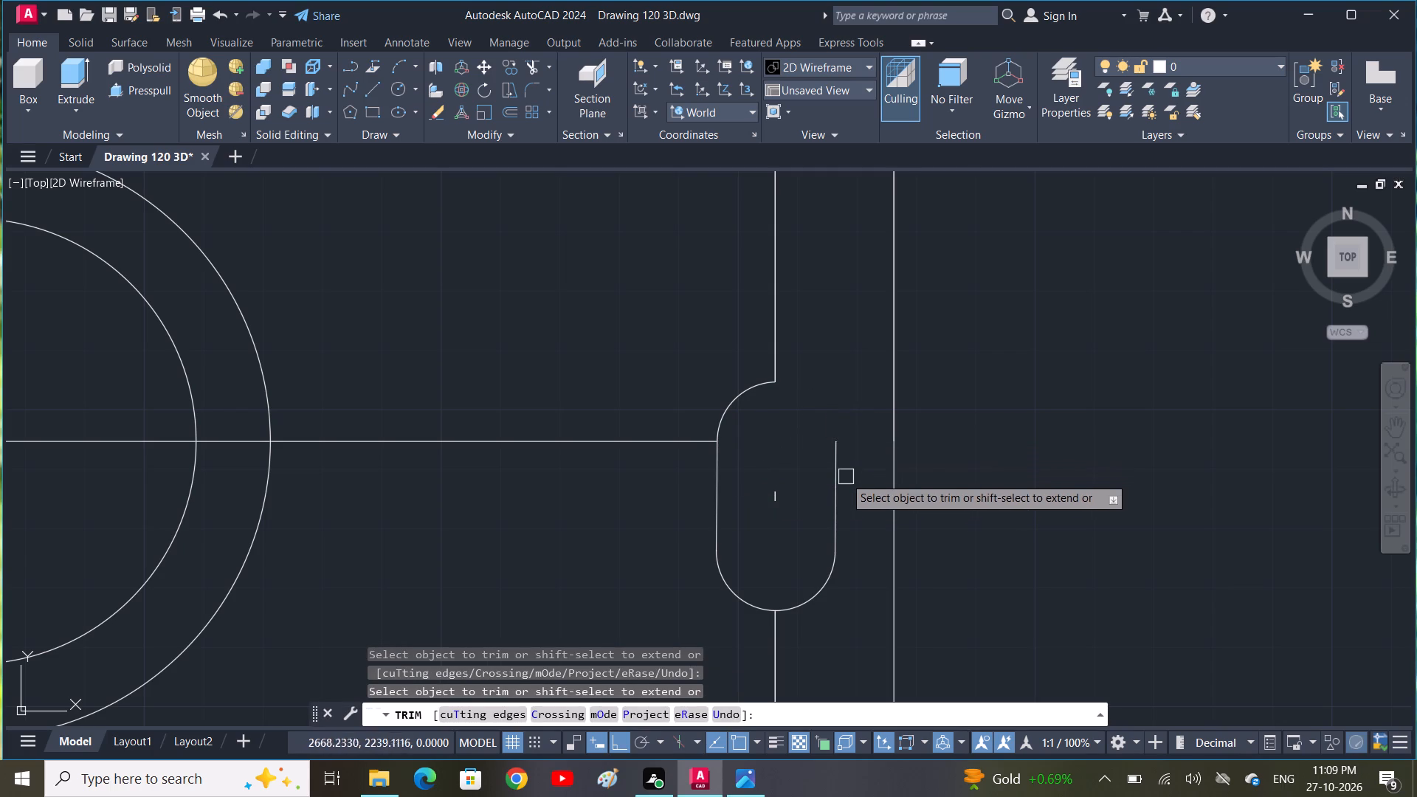
pyautogui.click(842, 480)
pyautogui.click(820, 582)
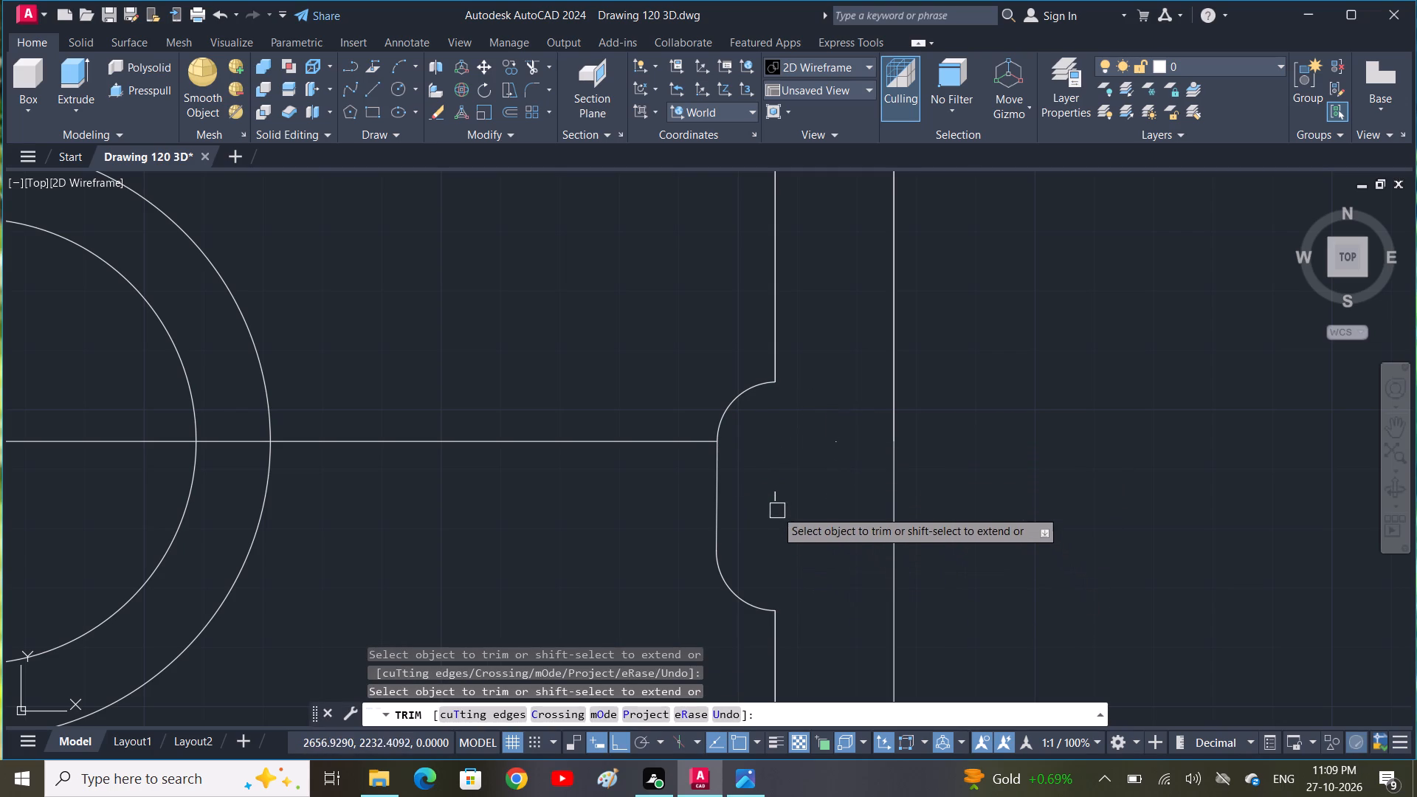
# Trim the small leftover line fragments inside the opened two-hole boss outline on the plate's right edge.
pyautogui.click(774, 506)
pyautogui.click(780, 492)
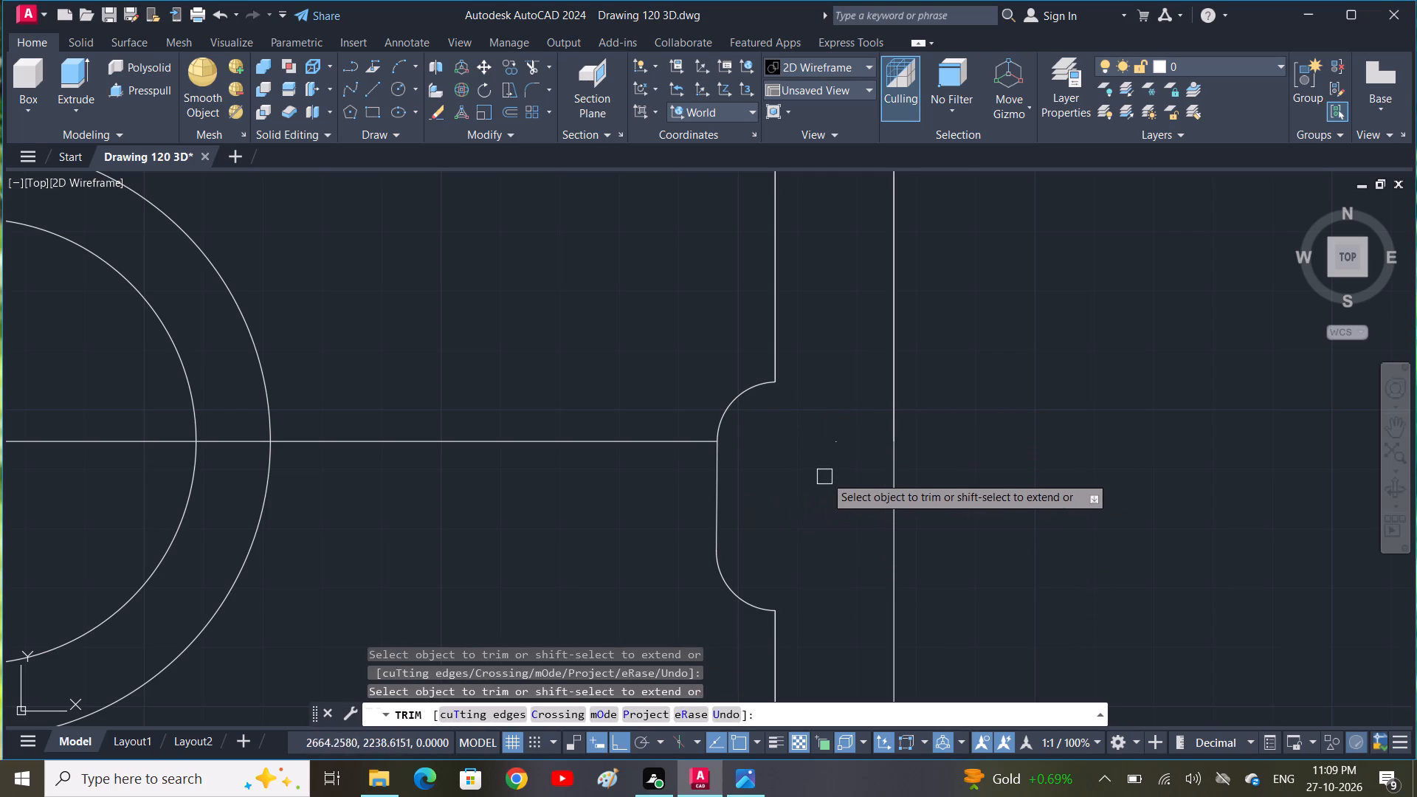
pyautogui.tripleClick(835, 443)
pyautogui.scroll(-2, 827, 446)
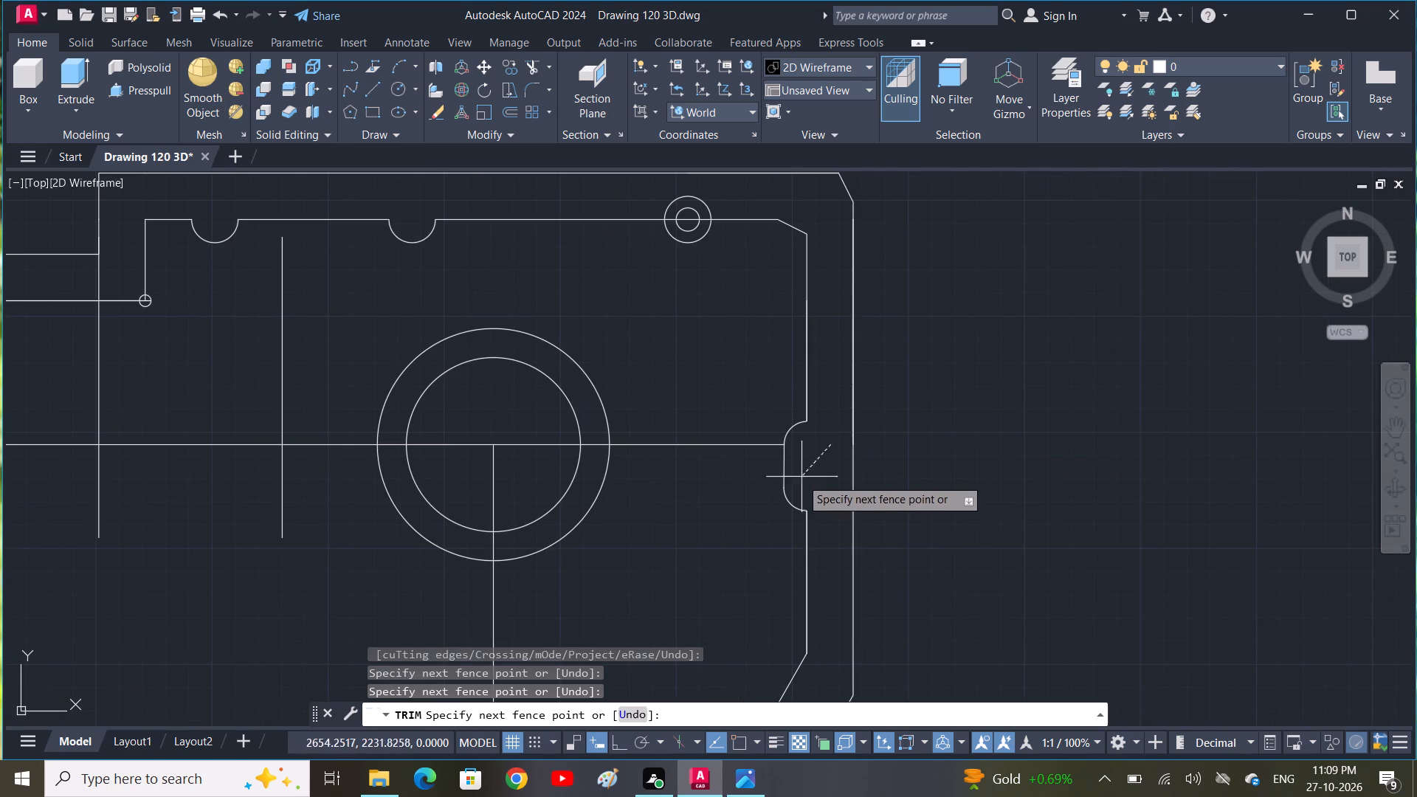
pyautogui.click(822, 456)
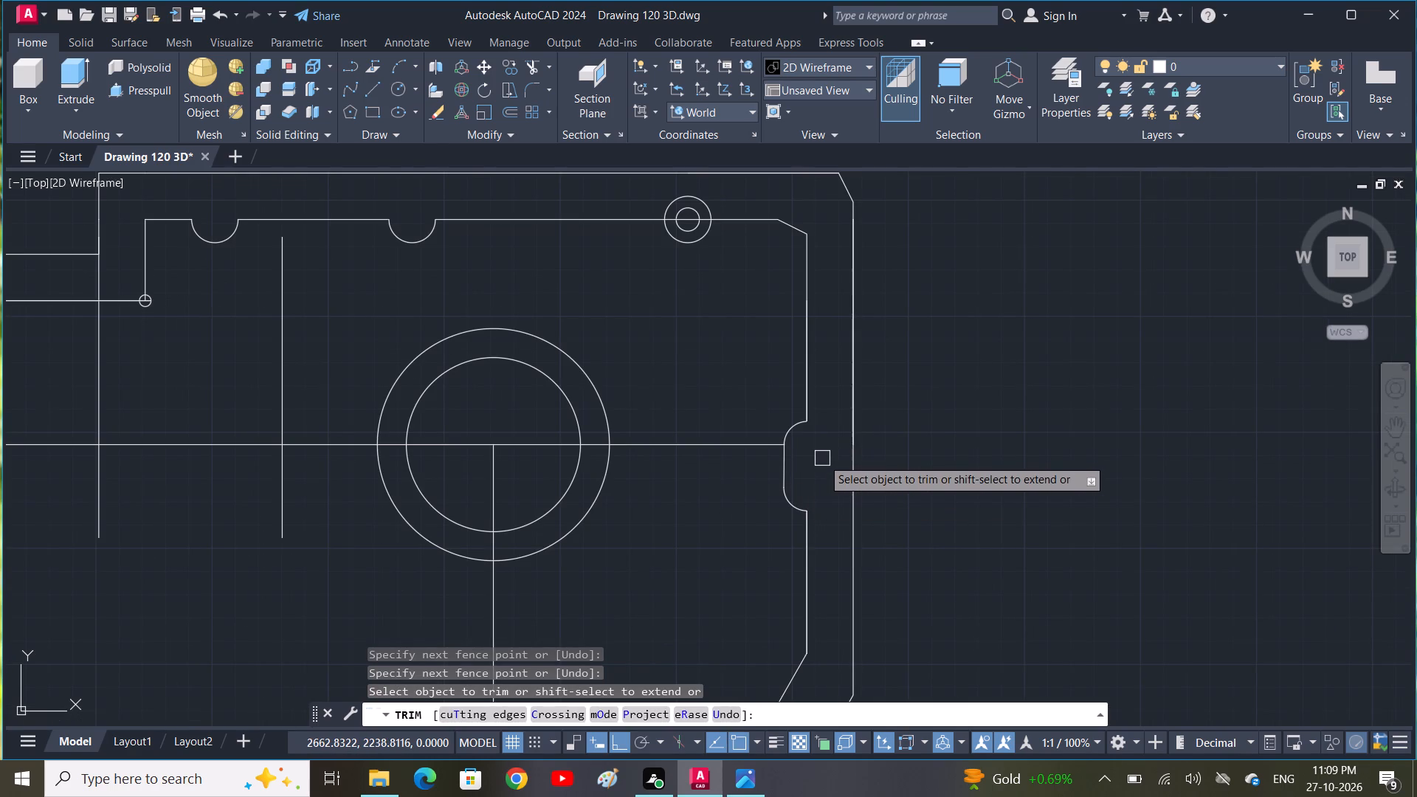
pyautogui.press('Escape')
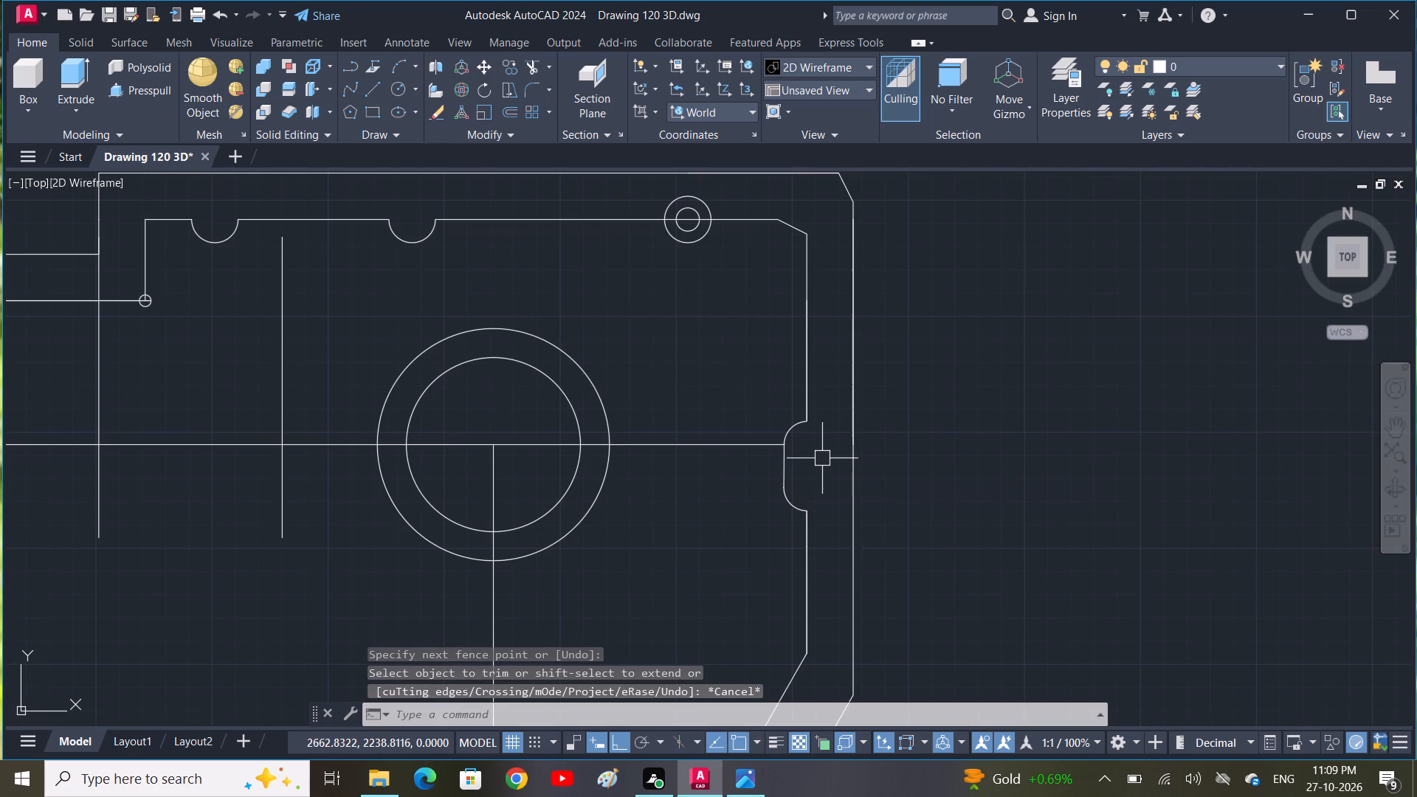
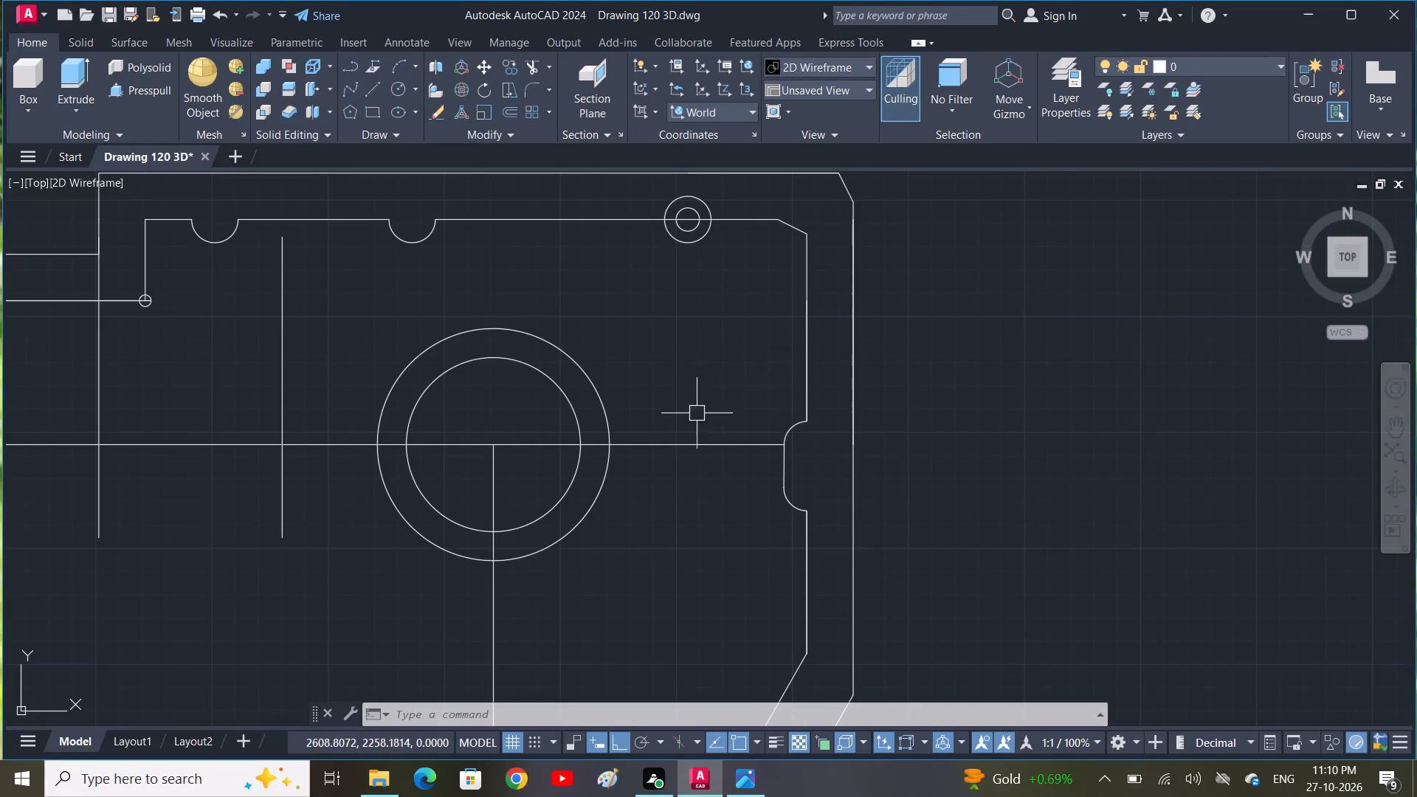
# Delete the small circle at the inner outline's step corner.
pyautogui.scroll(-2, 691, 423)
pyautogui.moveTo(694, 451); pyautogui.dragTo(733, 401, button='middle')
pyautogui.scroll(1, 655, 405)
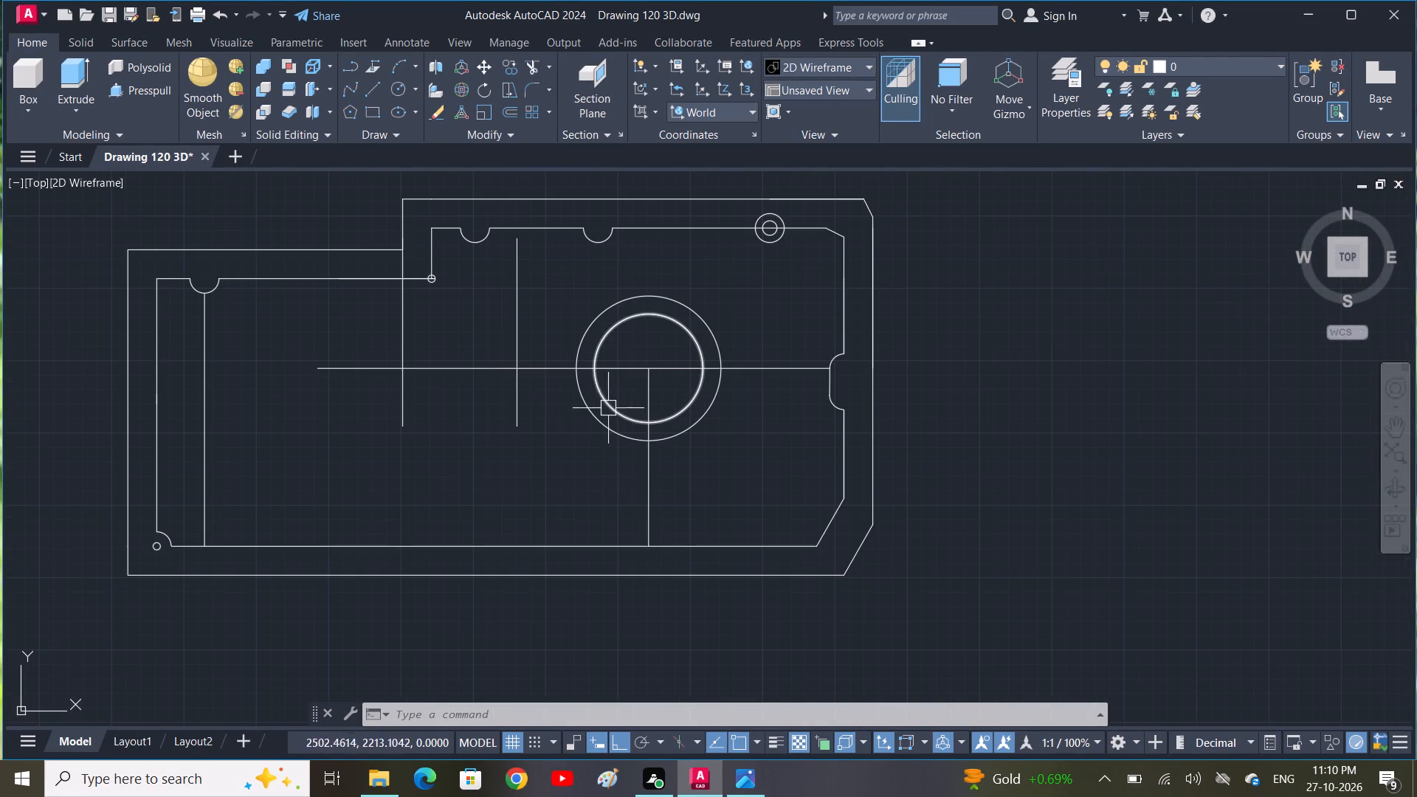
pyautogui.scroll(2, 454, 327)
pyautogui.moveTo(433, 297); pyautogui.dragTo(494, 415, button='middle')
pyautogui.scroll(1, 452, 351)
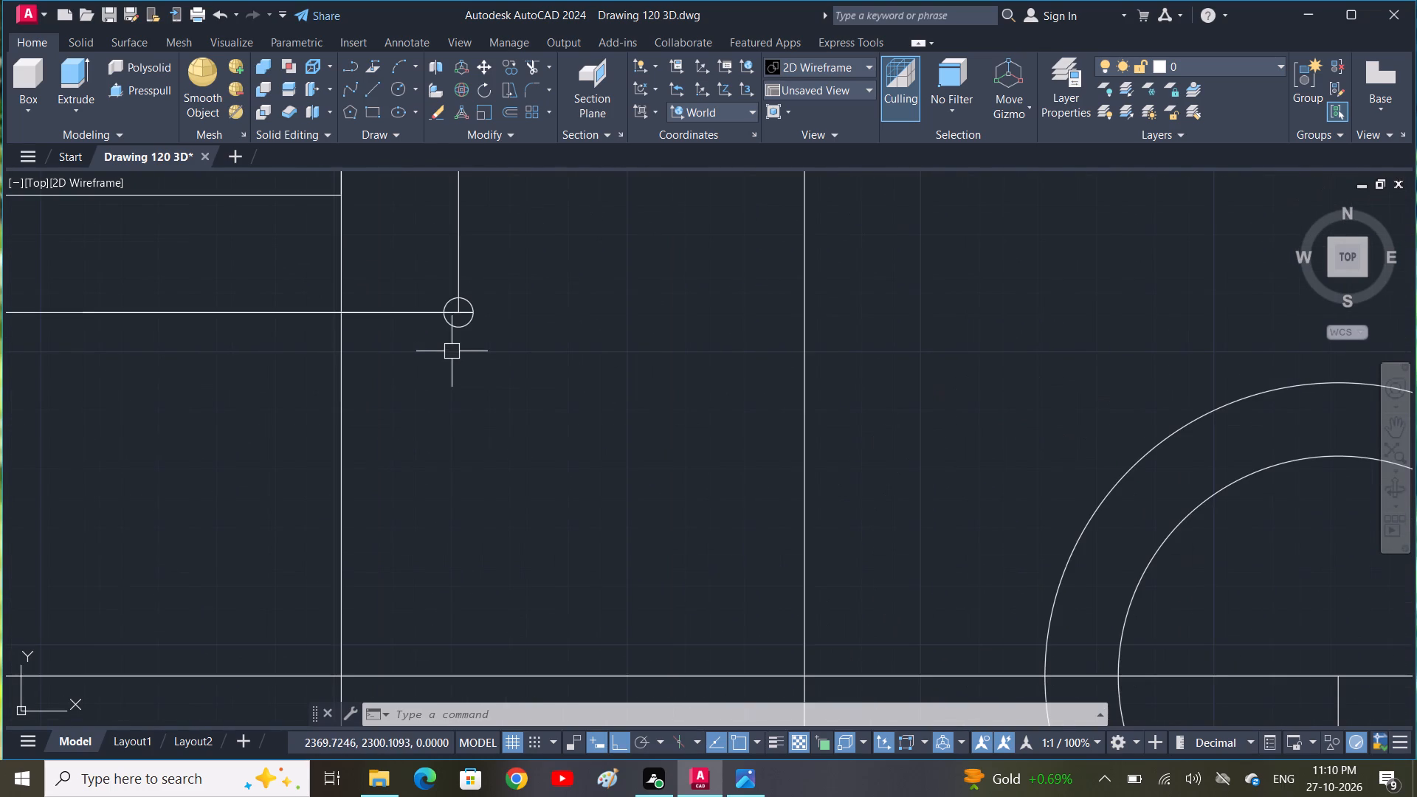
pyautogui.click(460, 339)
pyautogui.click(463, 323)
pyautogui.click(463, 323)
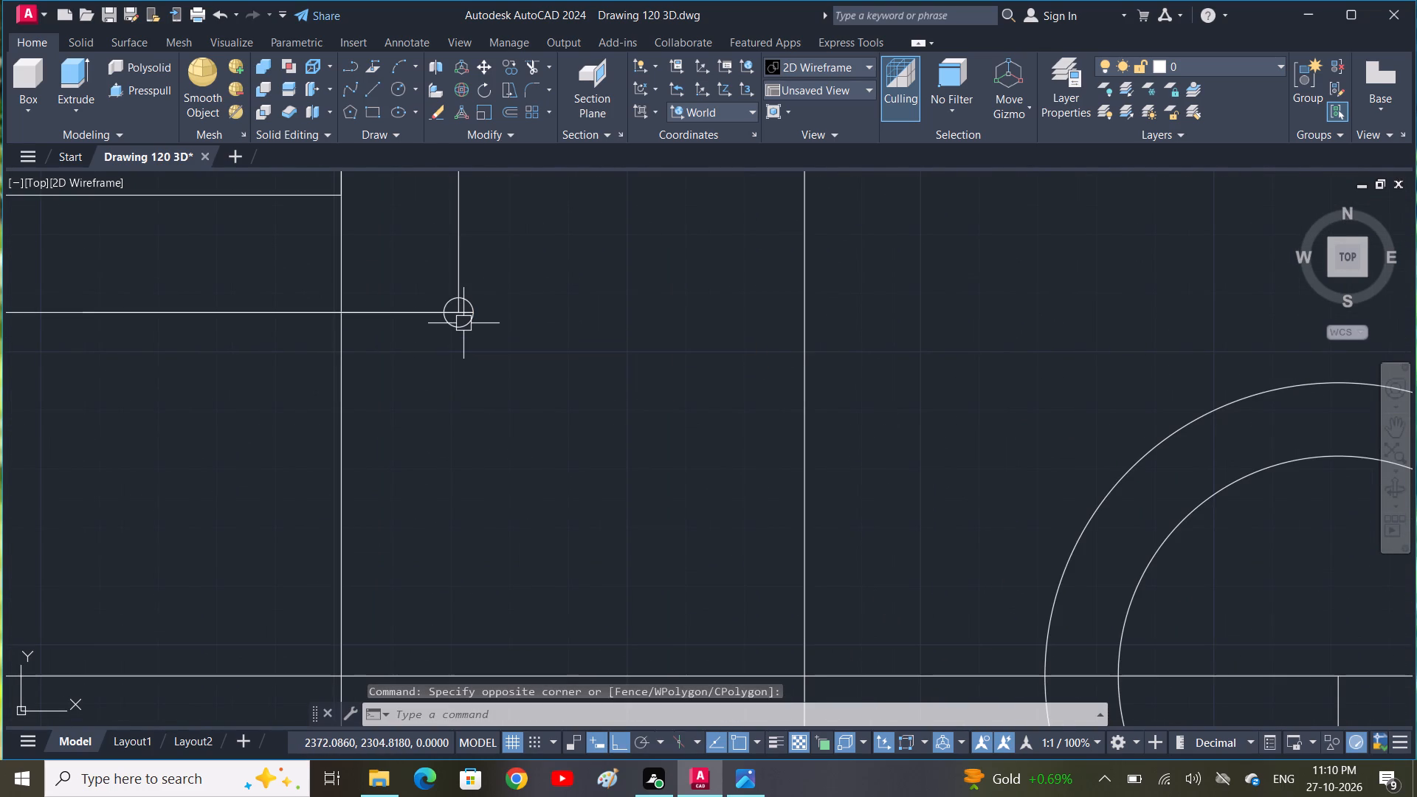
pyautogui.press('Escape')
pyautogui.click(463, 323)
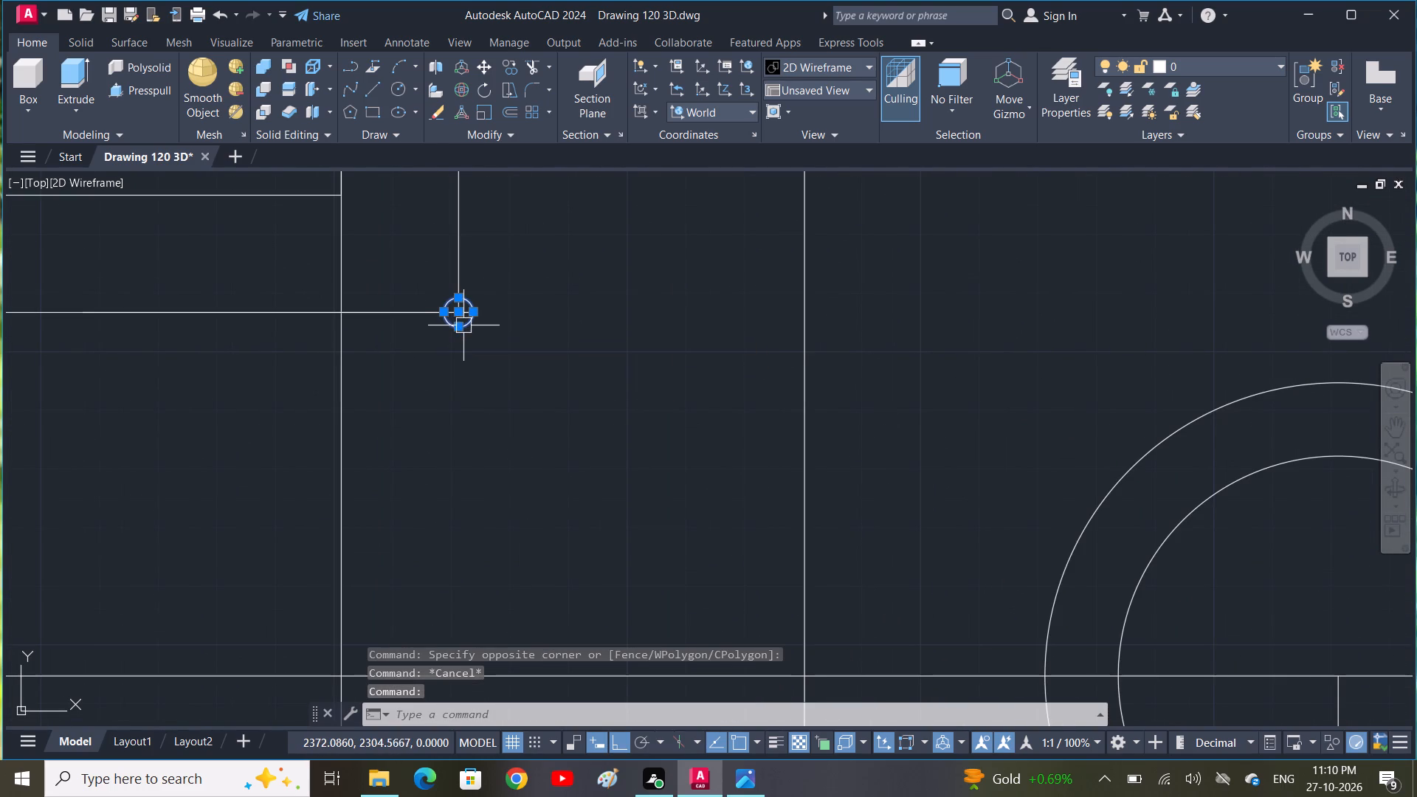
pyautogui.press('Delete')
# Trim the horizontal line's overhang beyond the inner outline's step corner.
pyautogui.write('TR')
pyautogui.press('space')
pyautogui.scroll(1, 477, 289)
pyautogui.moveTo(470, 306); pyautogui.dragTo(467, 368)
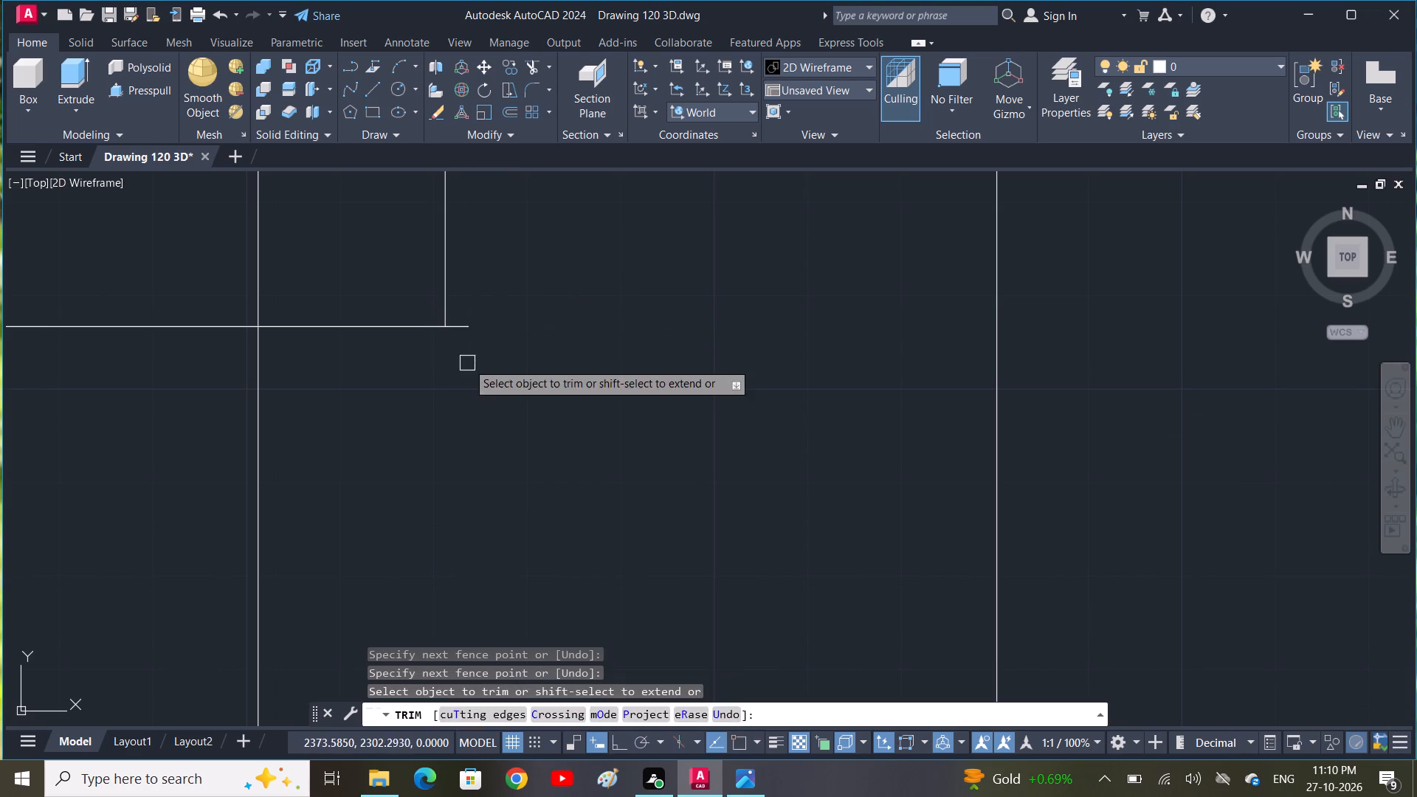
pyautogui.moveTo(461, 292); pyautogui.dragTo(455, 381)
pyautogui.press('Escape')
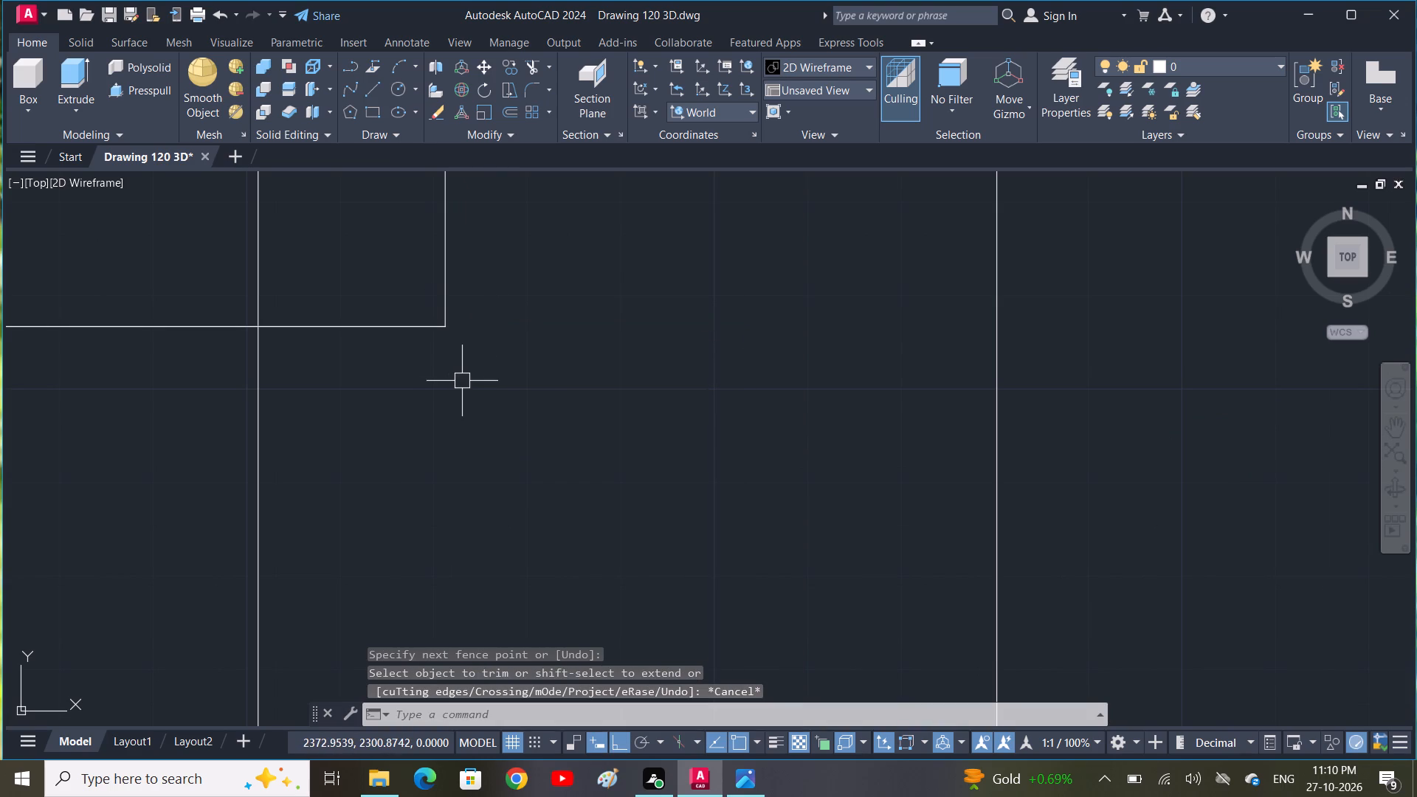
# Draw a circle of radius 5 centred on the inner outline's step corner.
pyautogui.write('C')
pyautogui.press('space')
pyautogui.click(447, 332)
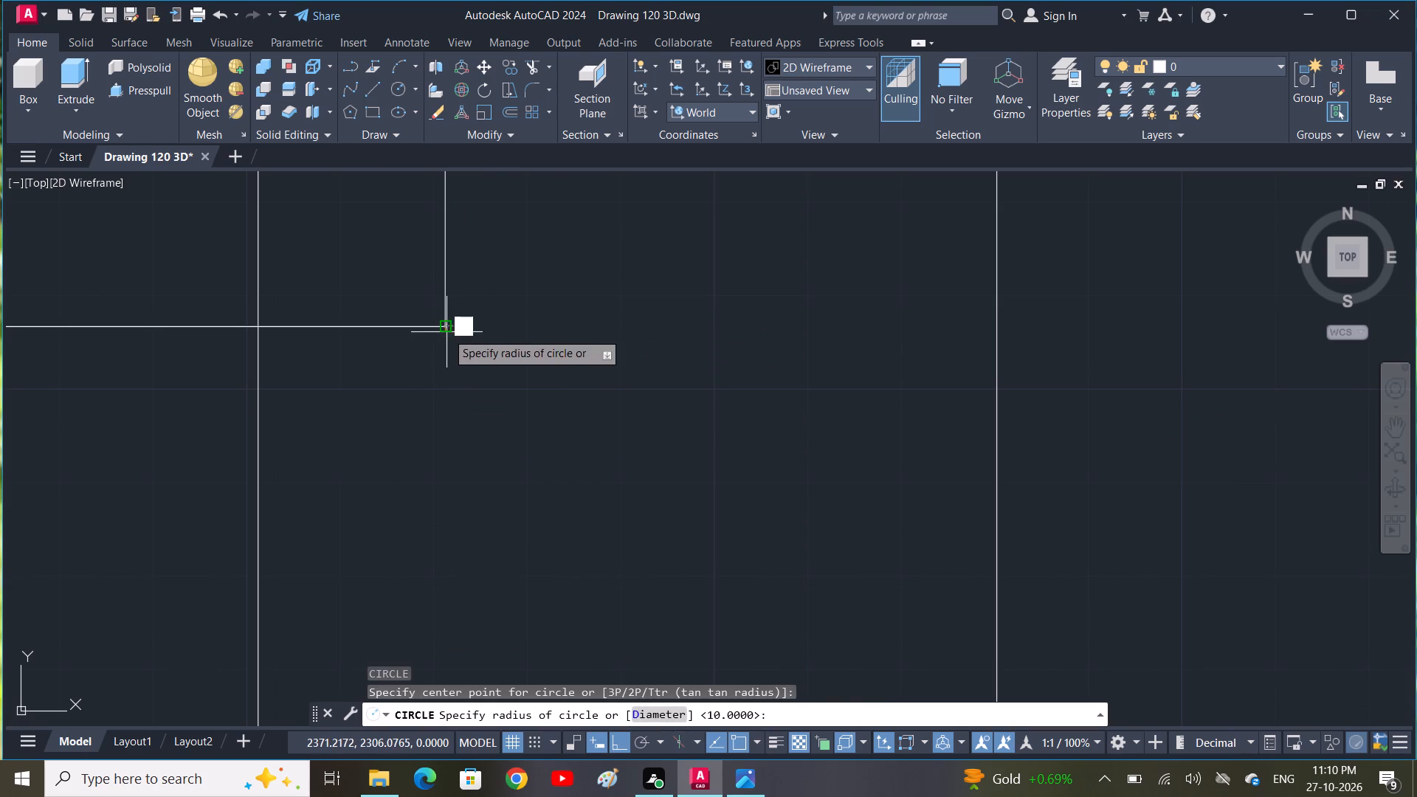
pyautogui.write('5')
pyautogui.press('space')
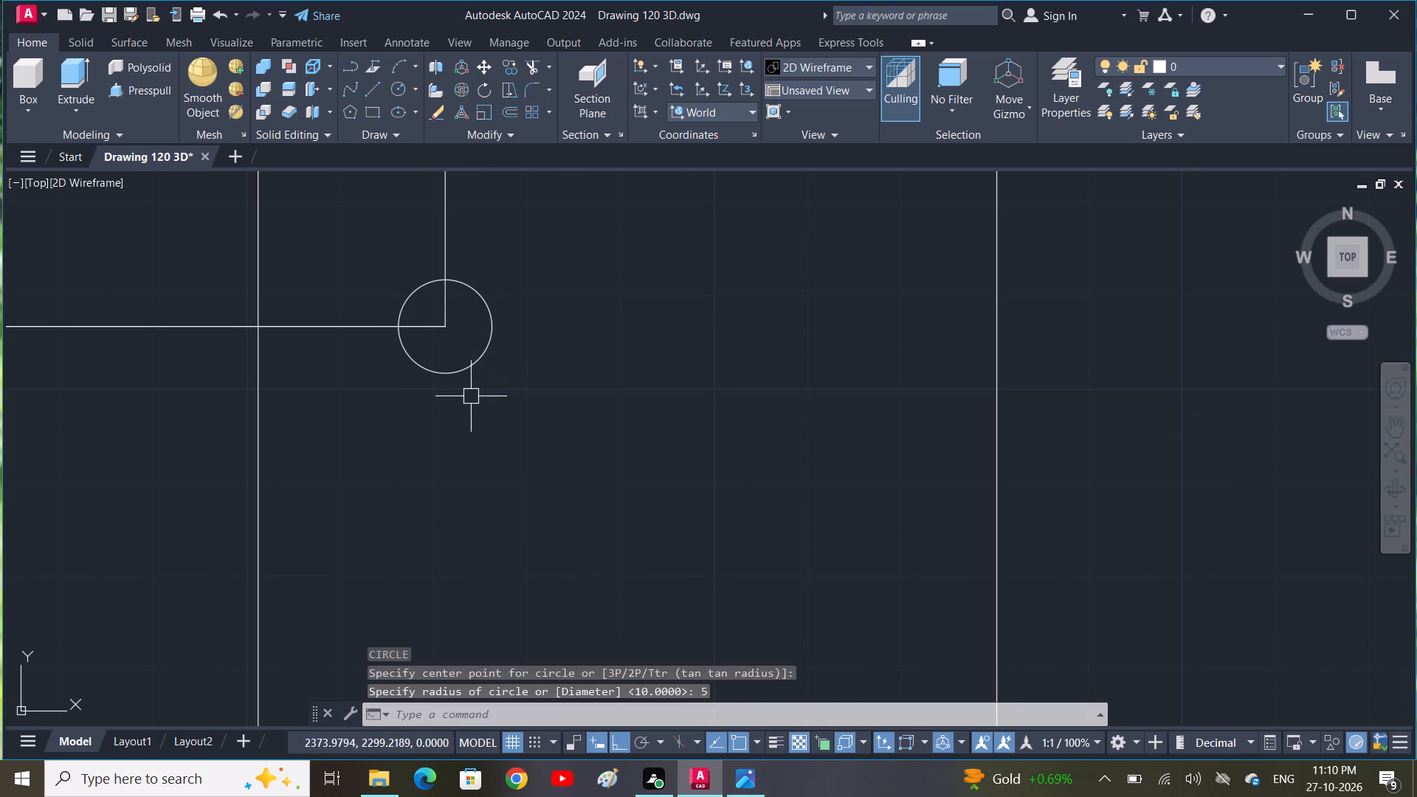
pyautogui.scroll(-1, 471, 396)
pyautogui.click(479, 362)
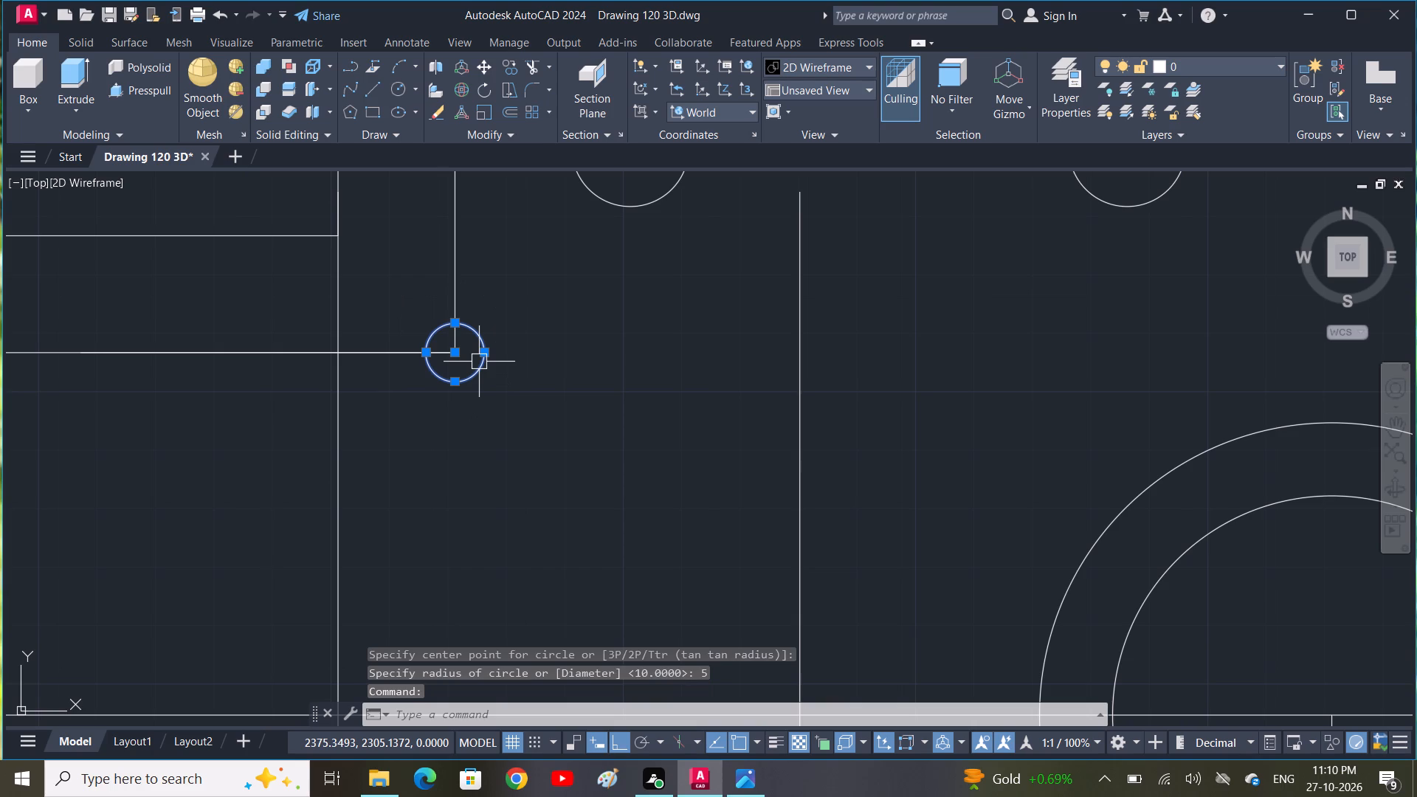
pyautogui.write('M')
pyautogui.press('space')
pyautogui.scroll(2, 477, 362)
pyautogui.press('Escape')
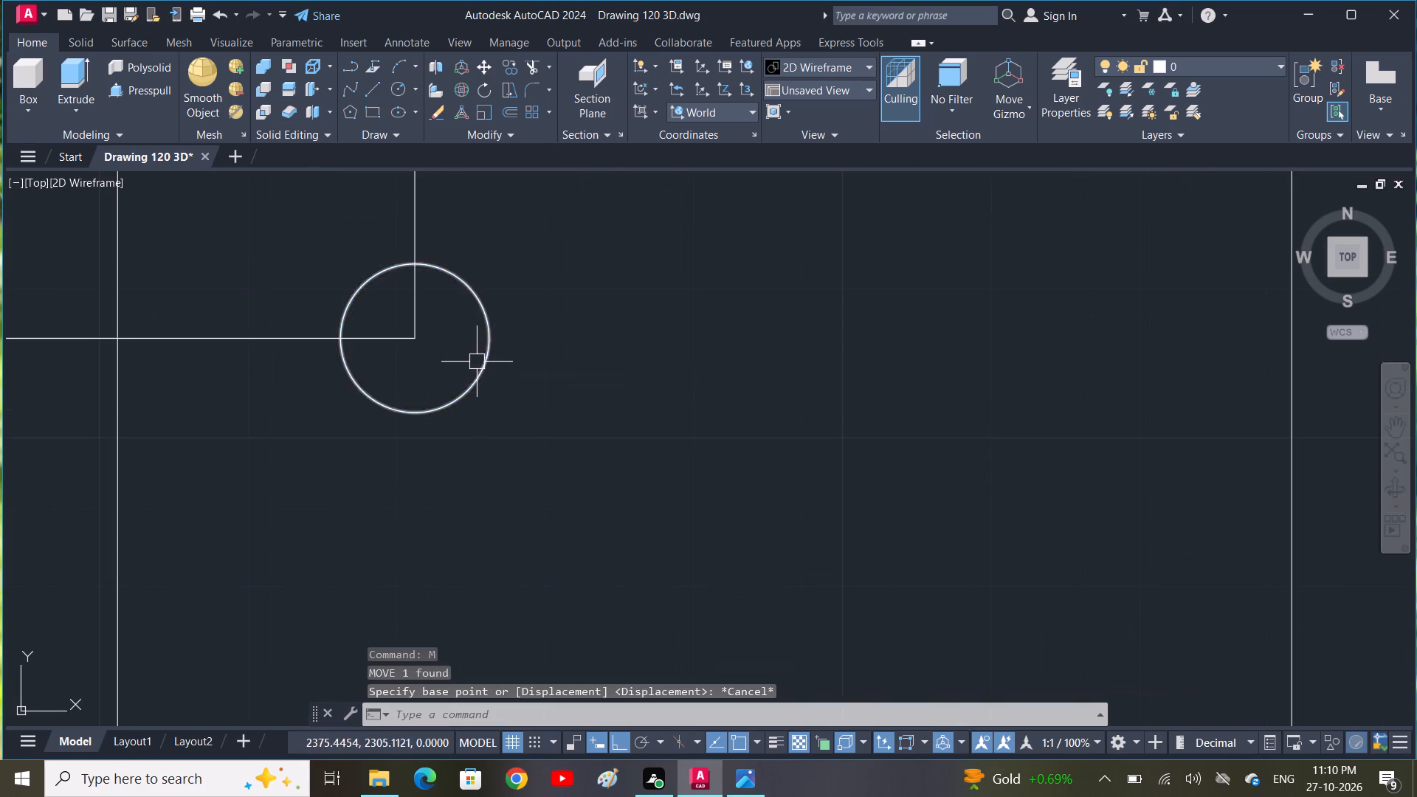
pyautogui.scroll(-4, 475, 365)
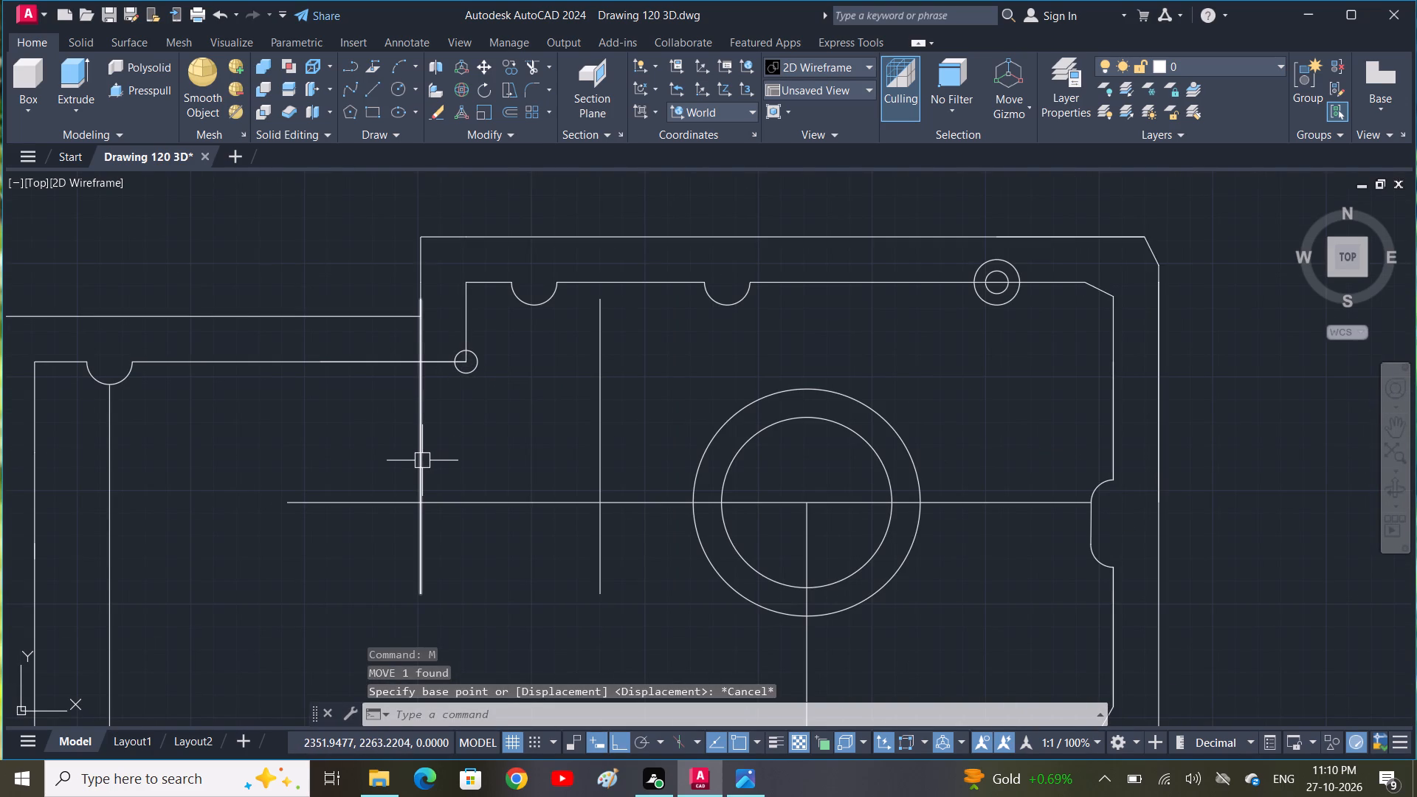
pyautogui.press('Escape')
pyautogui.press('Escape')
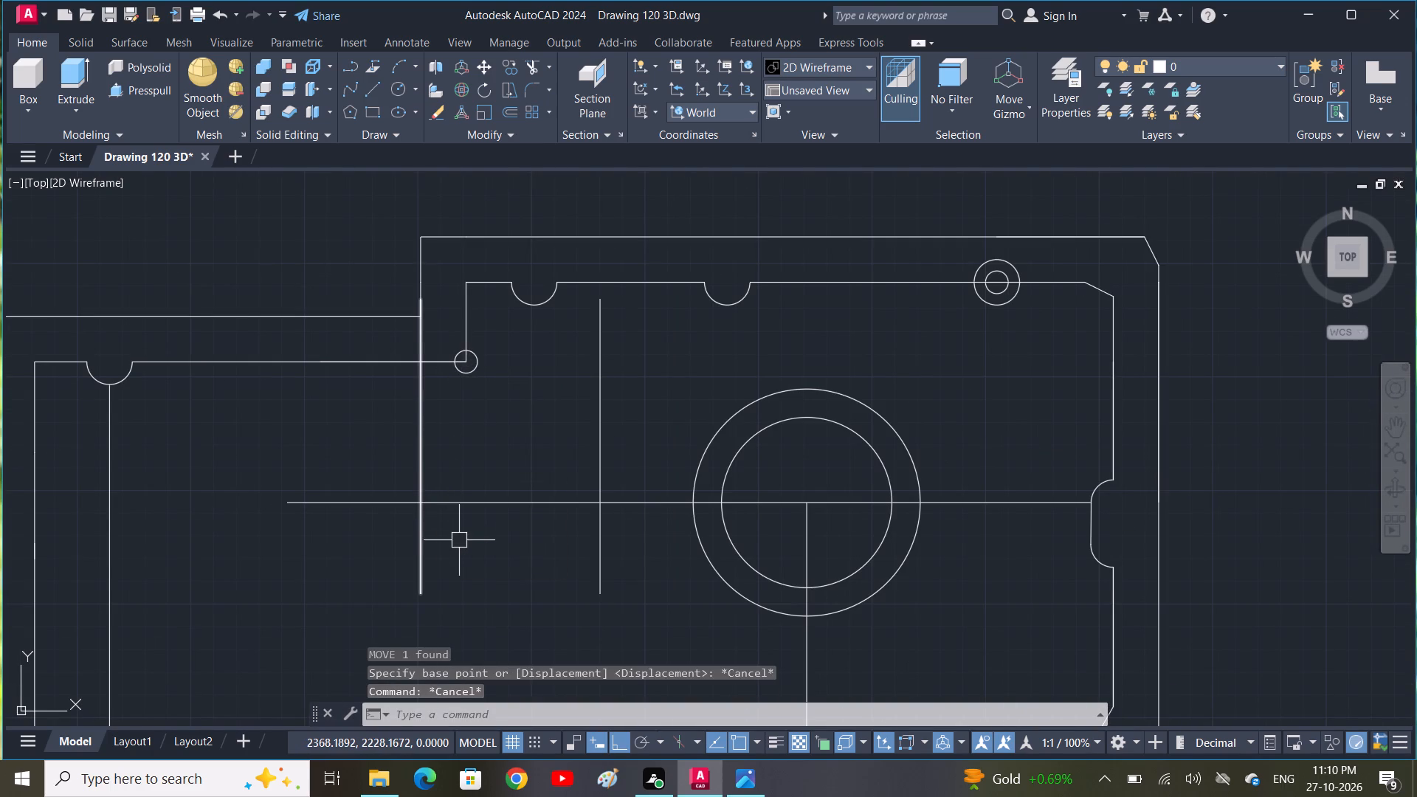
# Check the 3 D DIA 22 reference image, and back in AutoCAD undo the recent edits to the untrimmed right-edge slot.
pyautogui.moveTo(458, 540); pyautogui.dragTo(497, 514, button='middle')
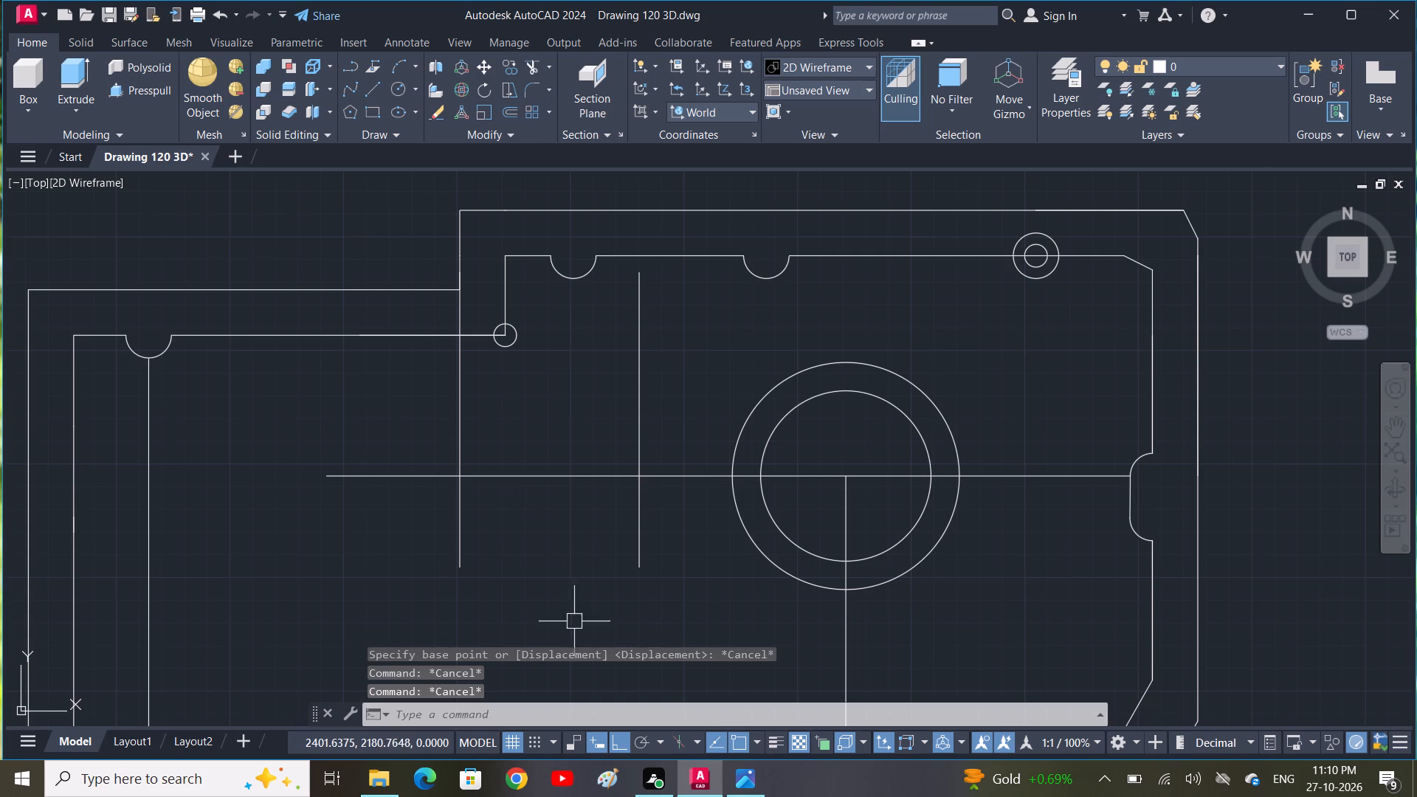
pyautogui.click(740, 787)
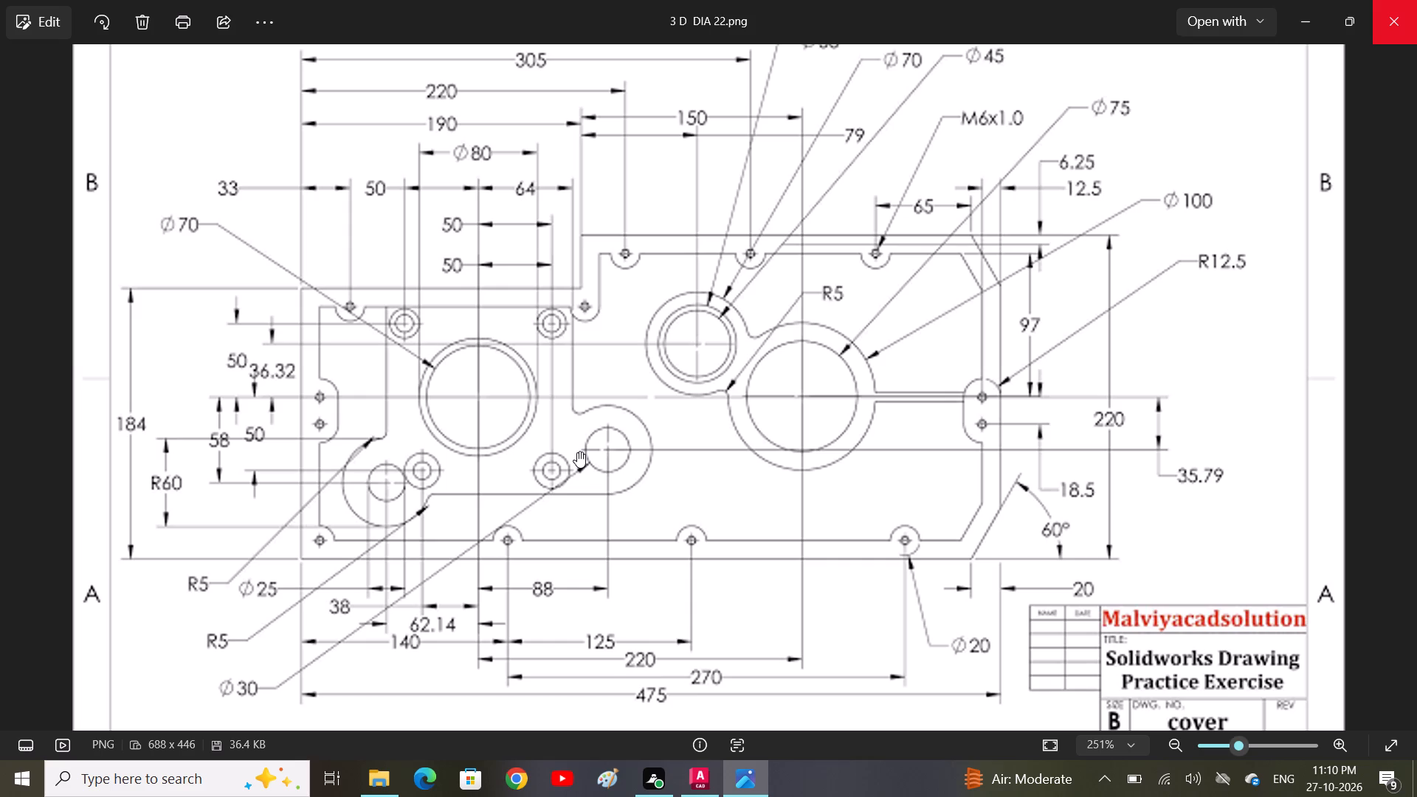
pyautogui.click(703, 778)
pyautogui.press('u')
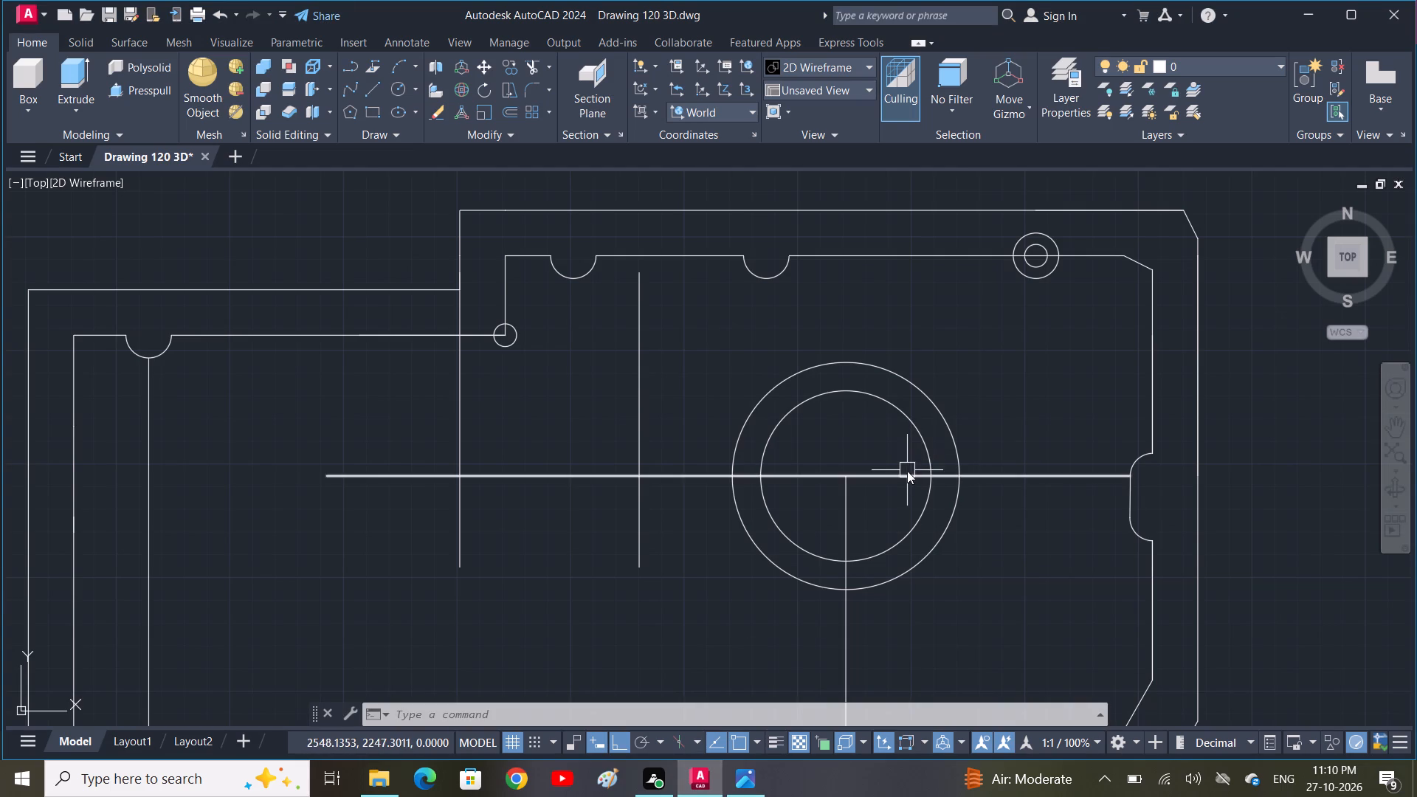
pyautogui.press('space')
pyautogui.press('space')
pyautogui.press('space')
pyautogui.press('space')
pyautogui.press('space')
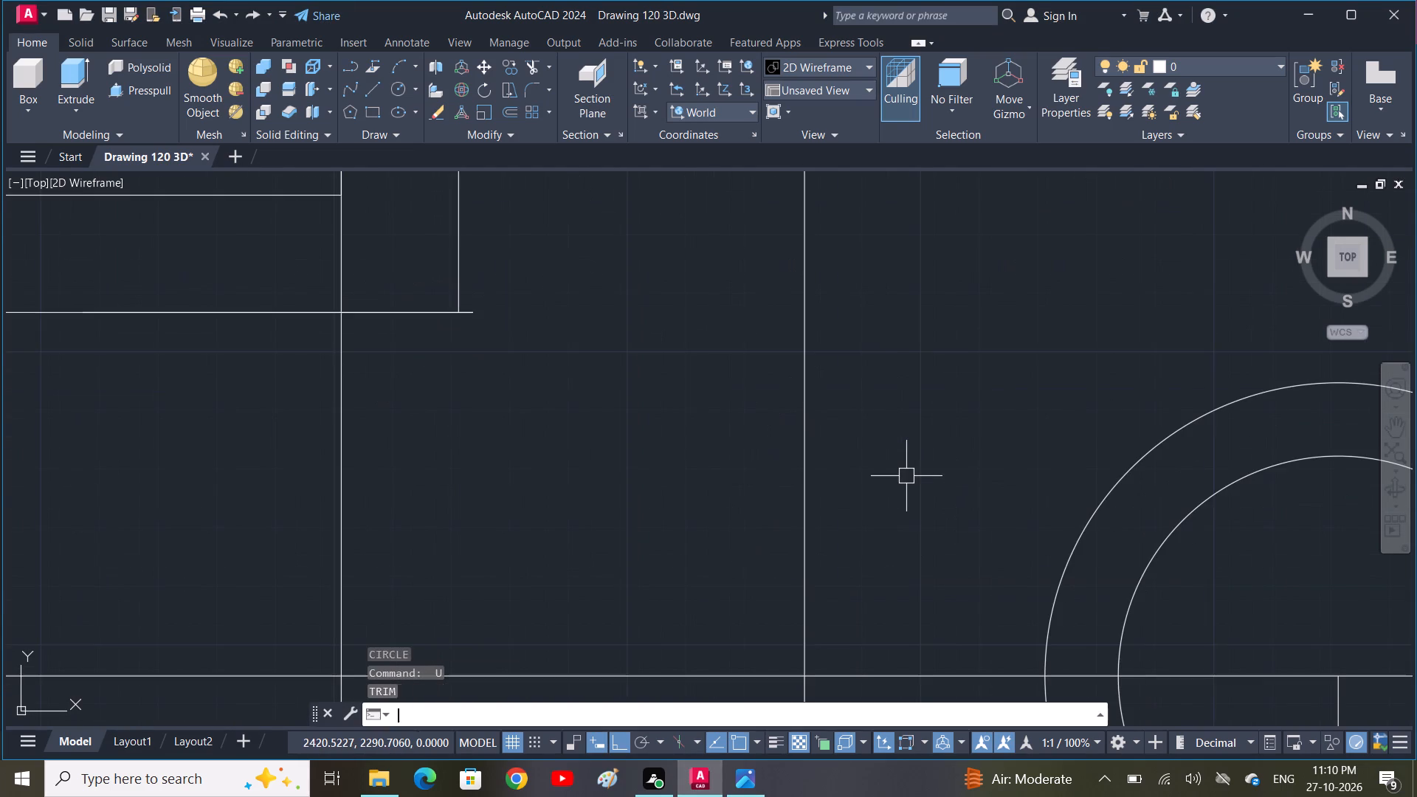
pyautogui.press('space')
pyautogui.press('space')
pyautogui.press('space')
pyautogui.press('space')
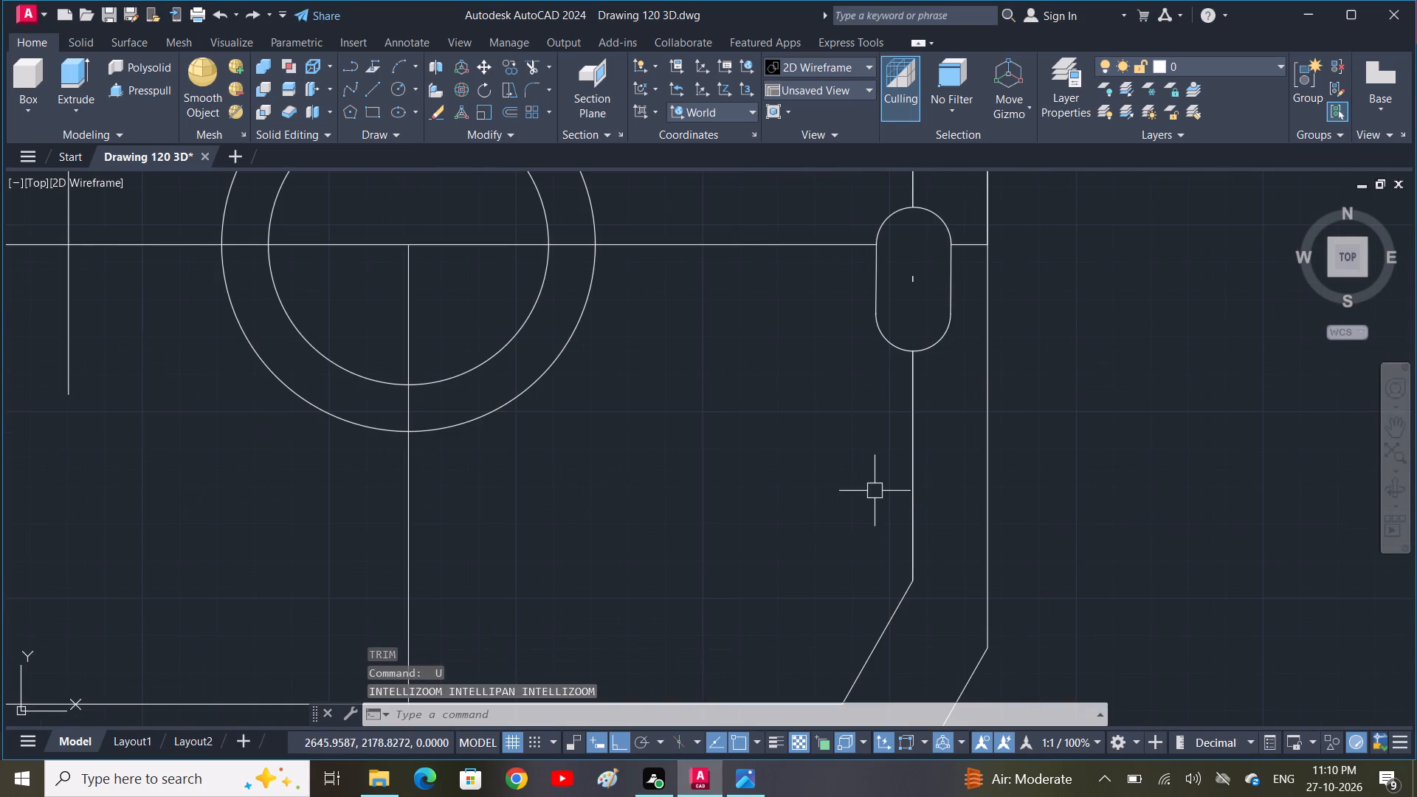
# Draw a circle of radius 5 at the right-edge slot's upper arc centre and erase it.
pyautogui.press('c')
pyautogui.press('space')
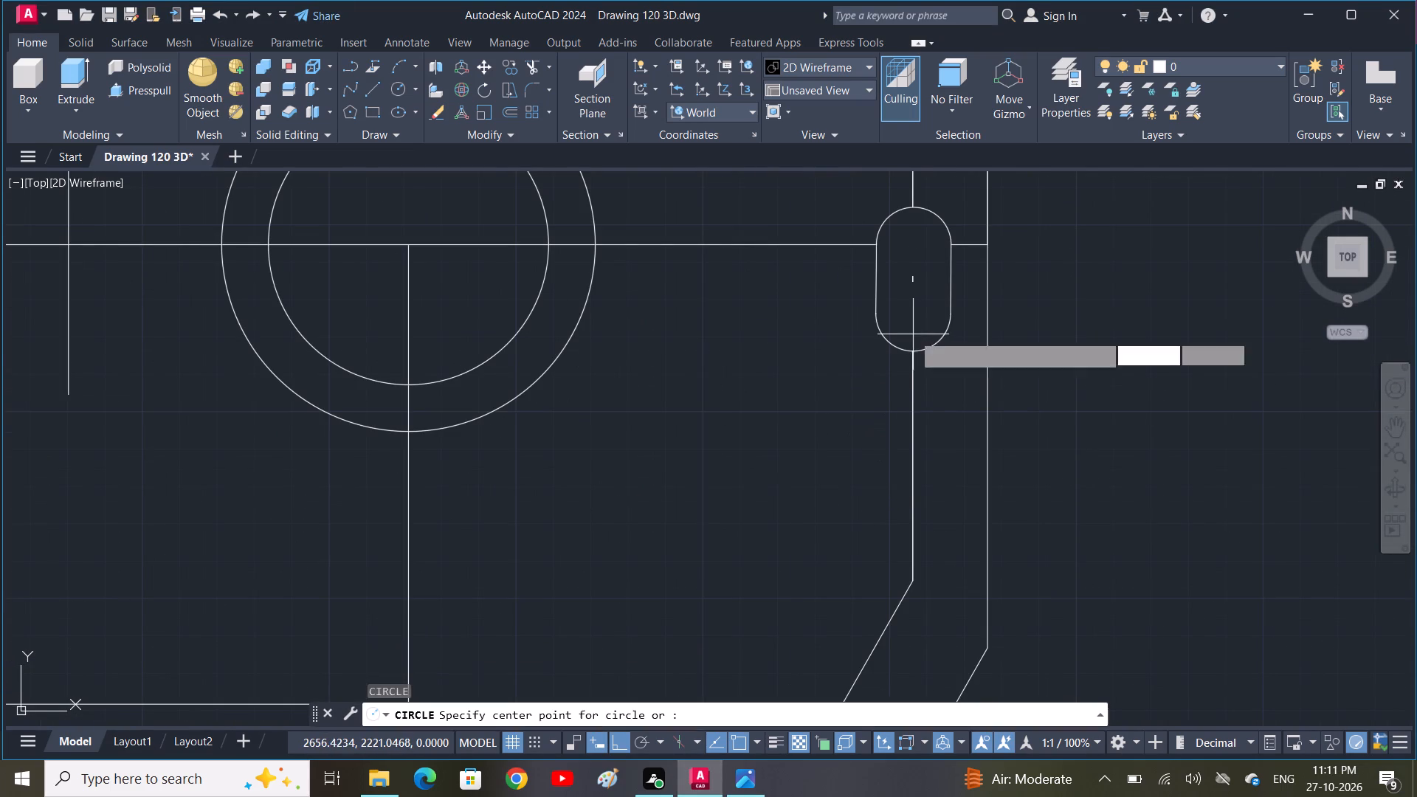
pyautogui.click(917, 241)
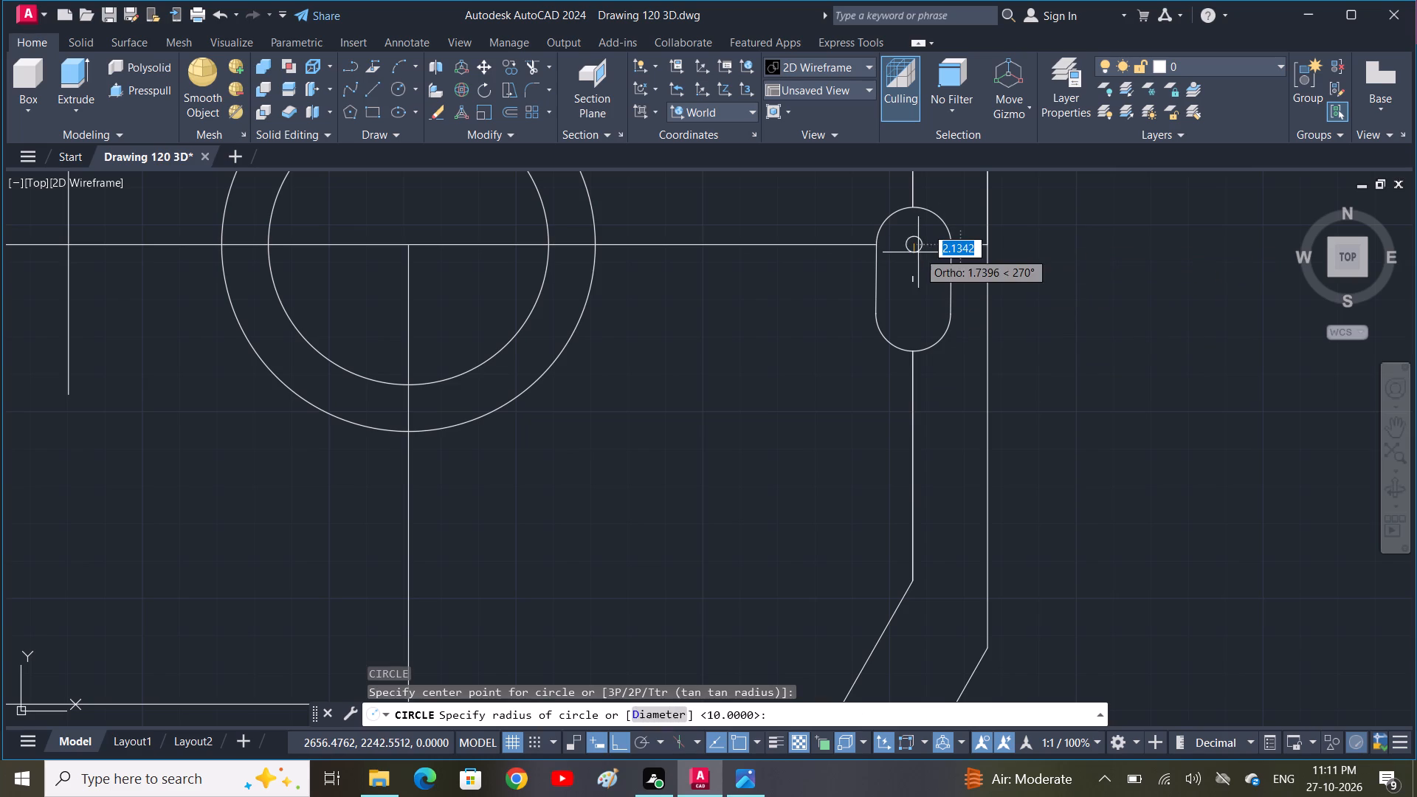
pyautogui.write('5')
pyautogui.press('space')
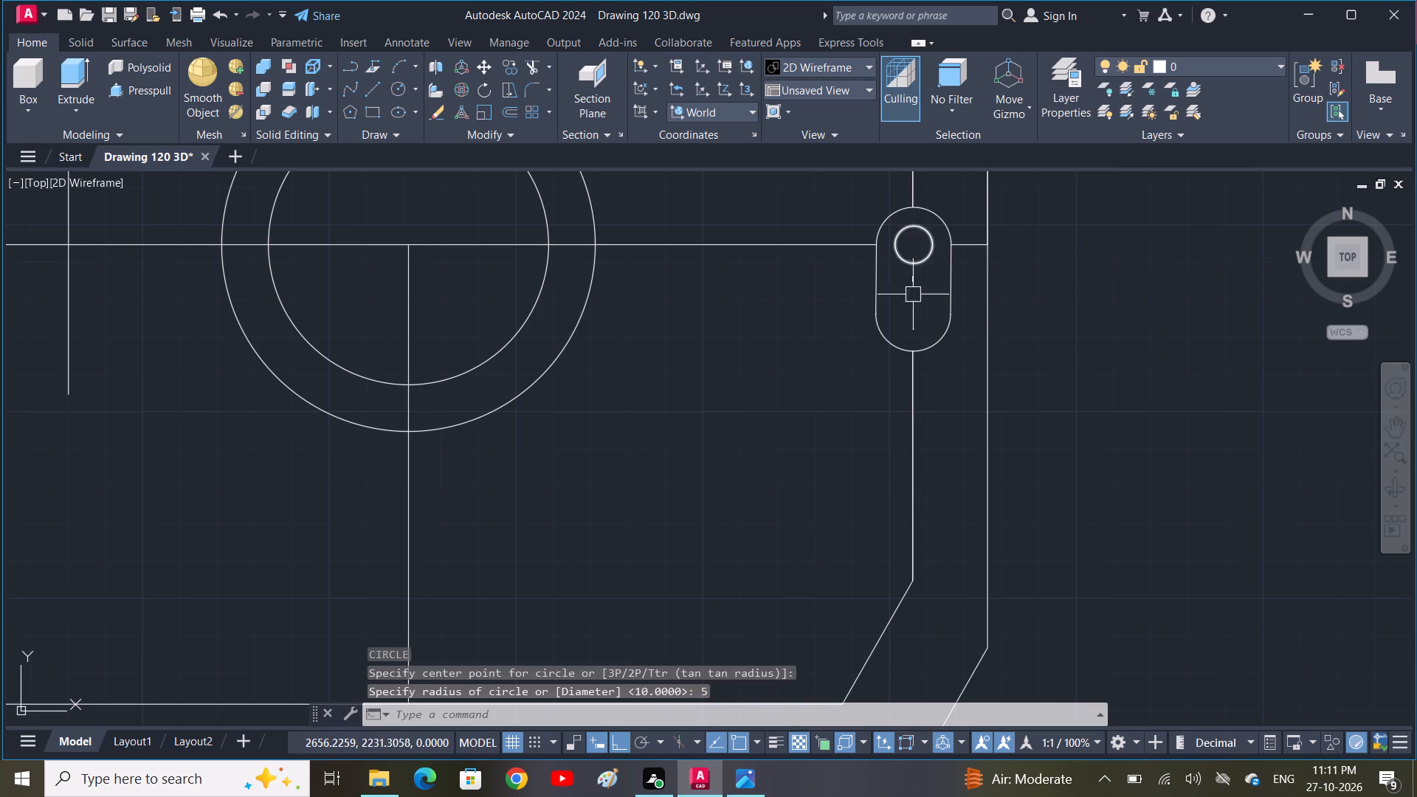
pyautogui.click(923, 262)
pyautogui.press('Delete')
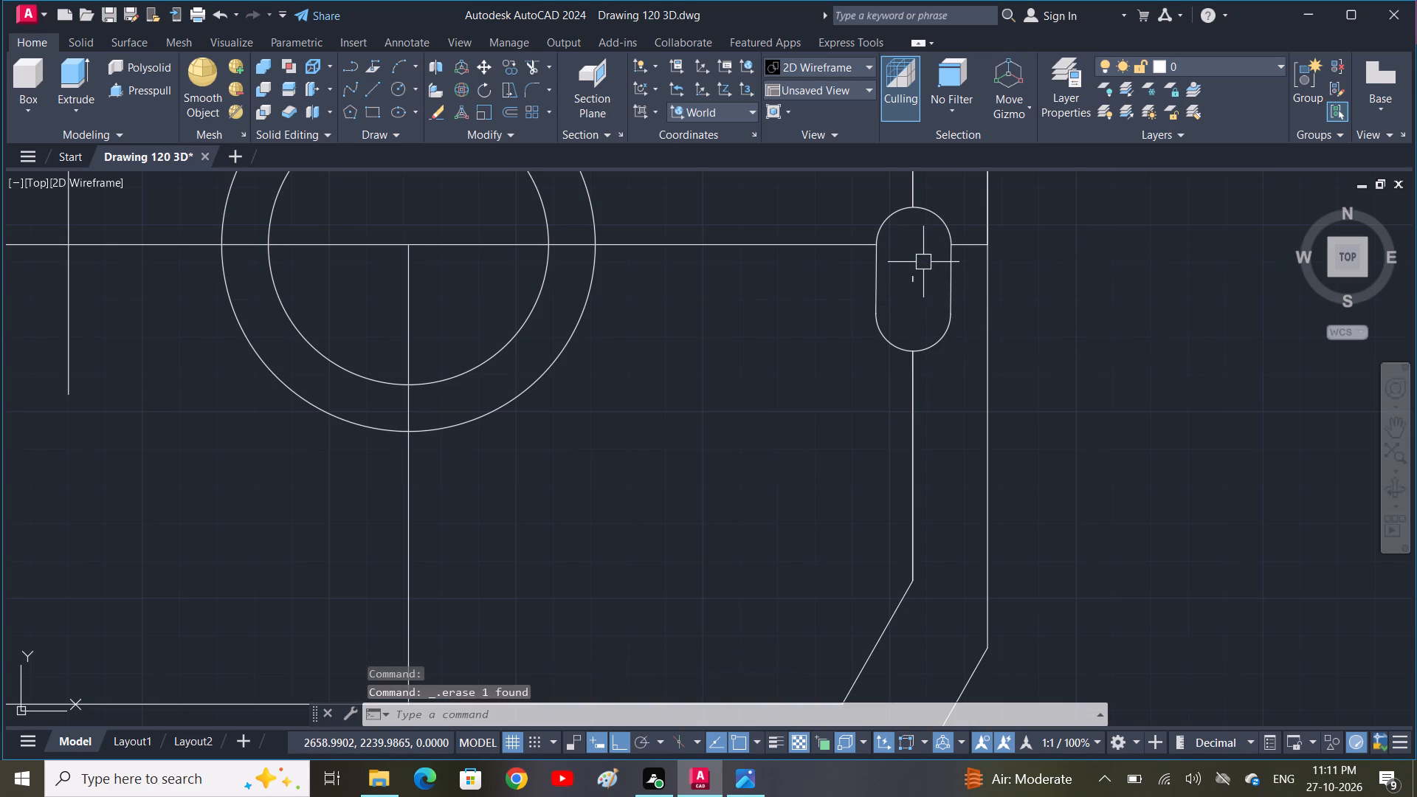
# Draw a hole circle of radius 2.5 at the right-edge slot's upper arc centre.
pyautogui.write('C')
pyautogui.press('space')
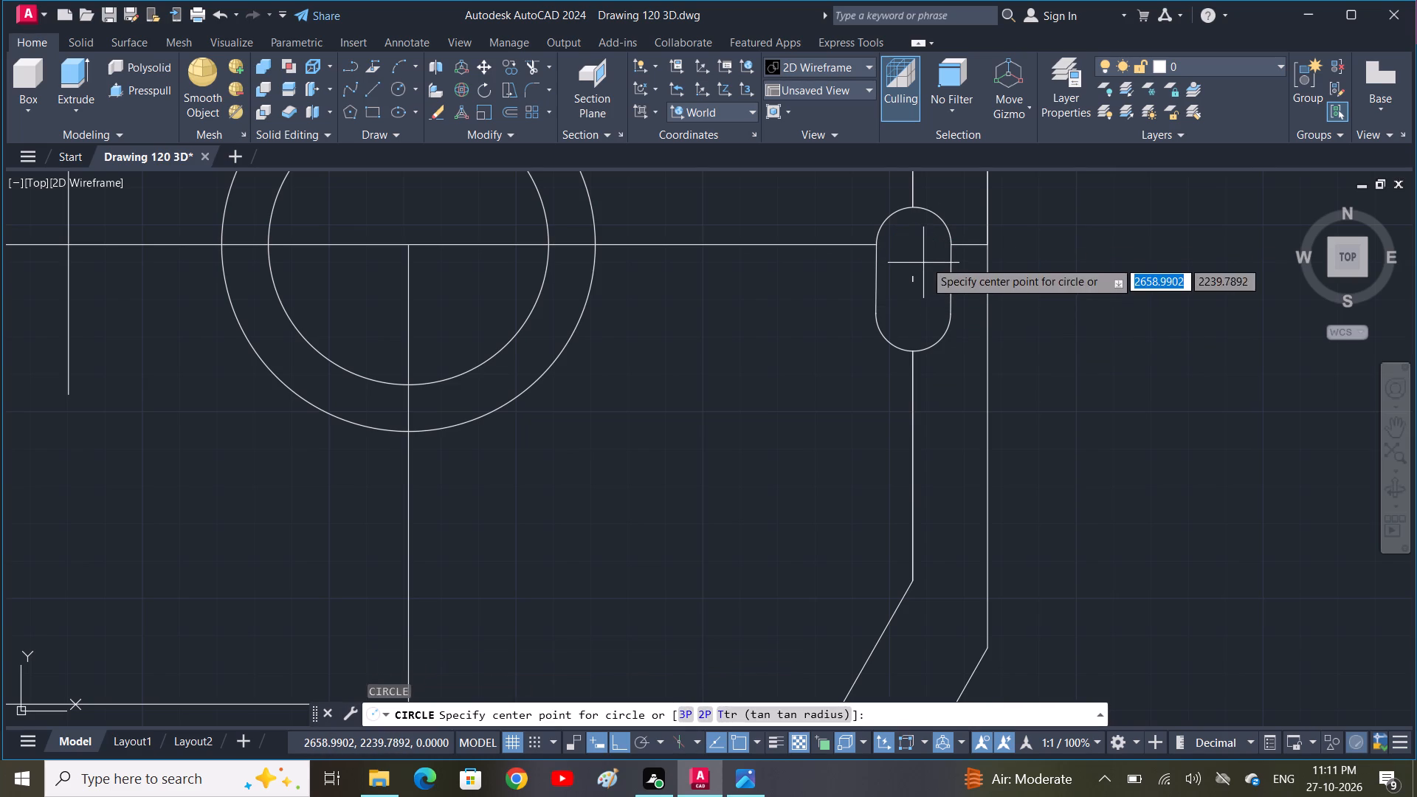
pyautogui.click(914, 244)
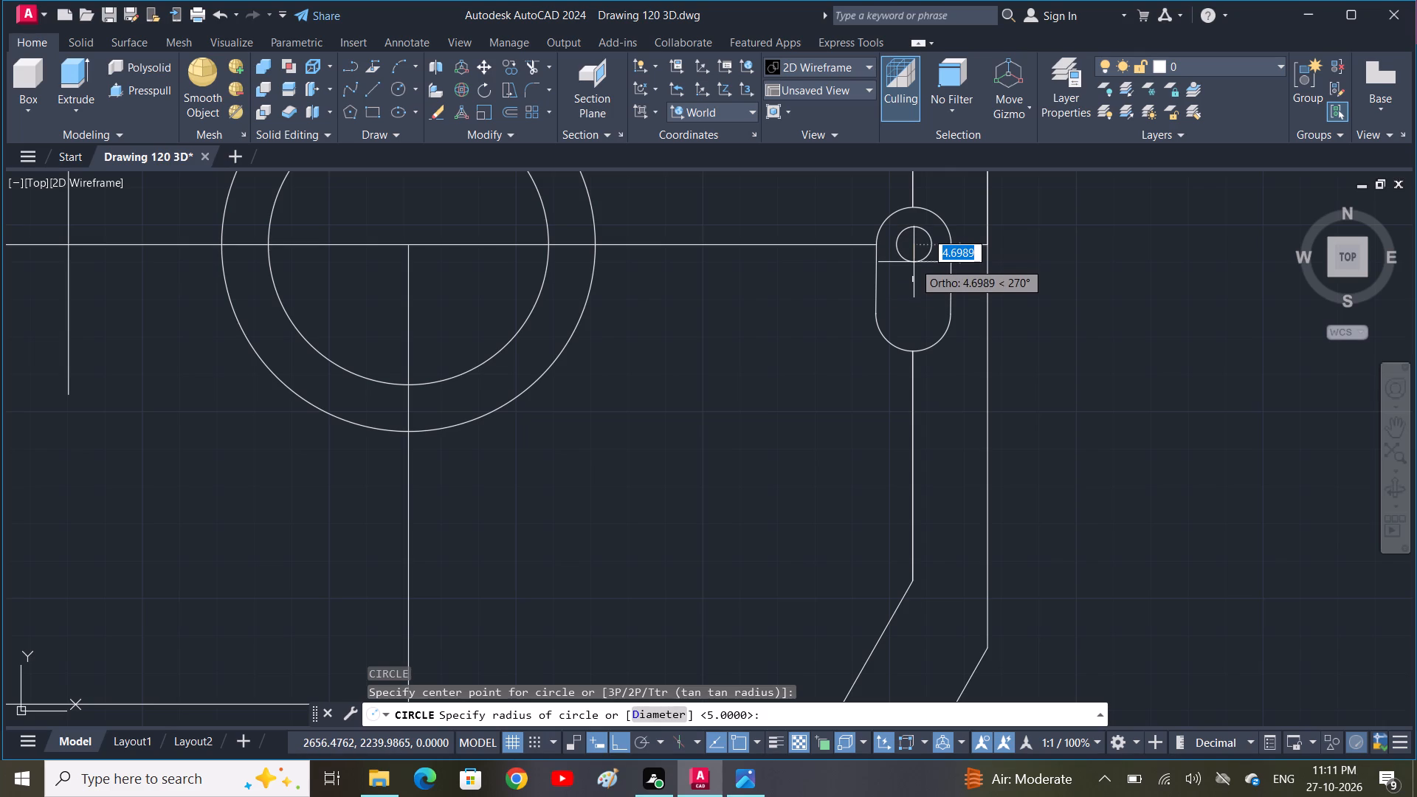
pyautogui.write('2.5')
pyautogui.press('space')
# Copy the radius 2.5 hole circle from the slot's upper arc centre to its lower arc centre.
pyautogui.click(921, 252)
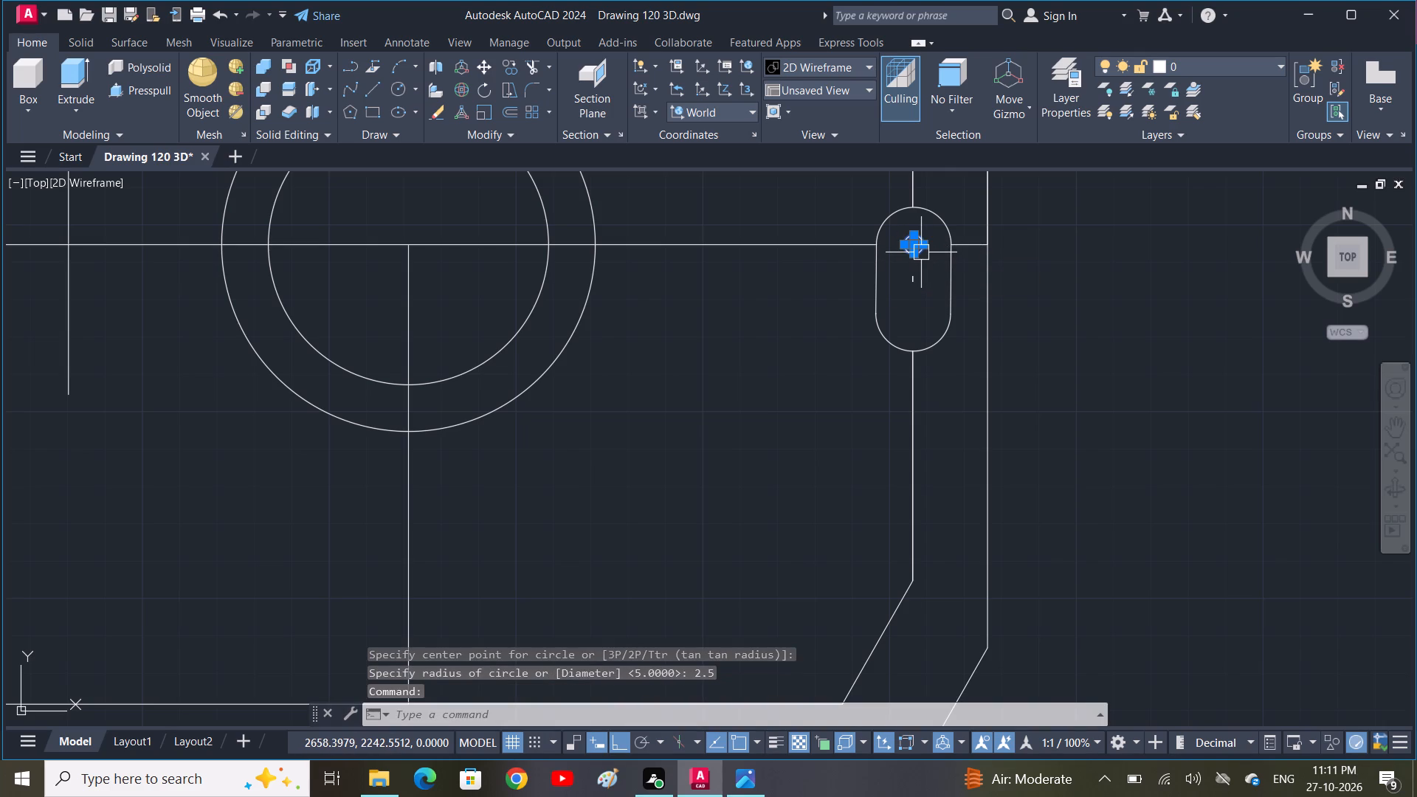
pyautogui.write('CO')
pyautogui.press('space')
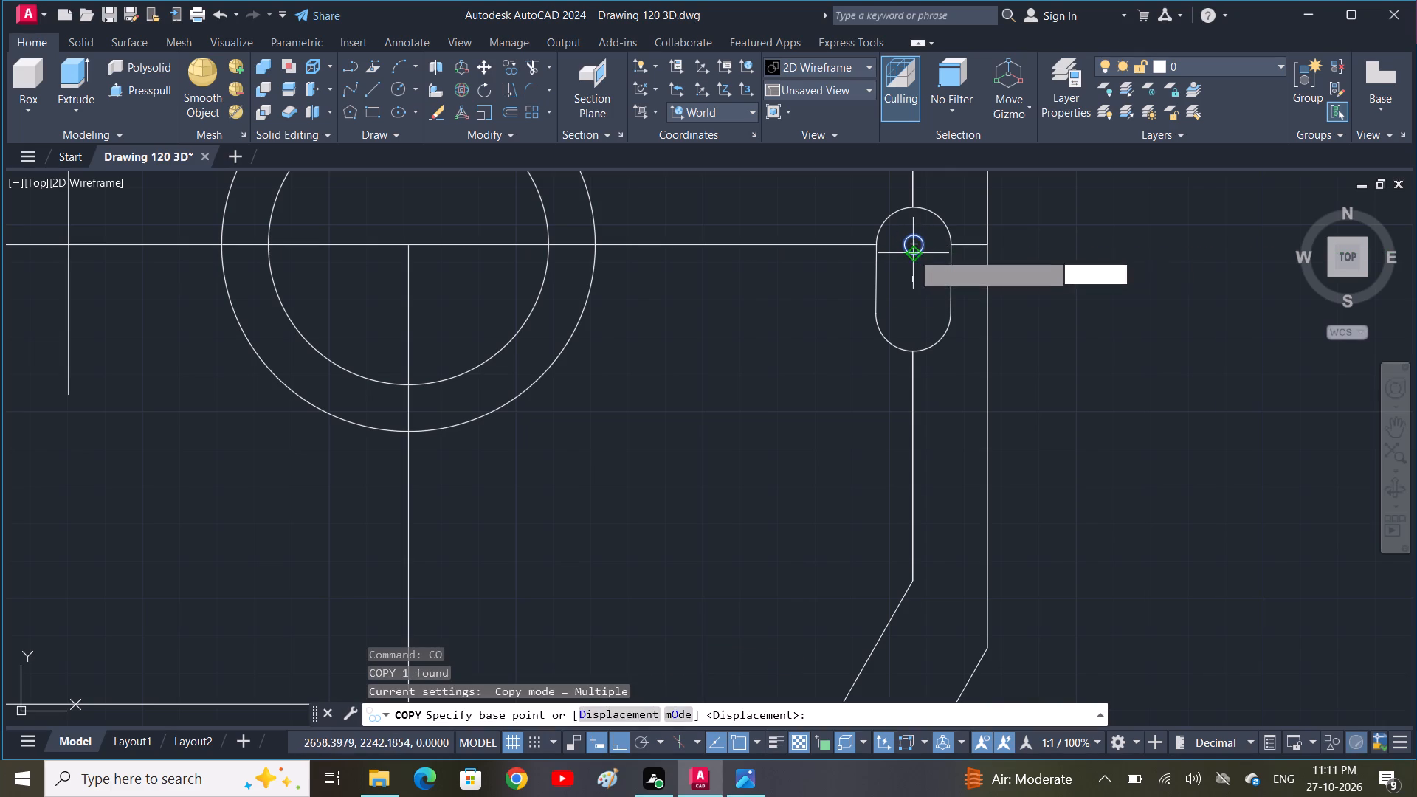
pyautogui.click(910, 244)
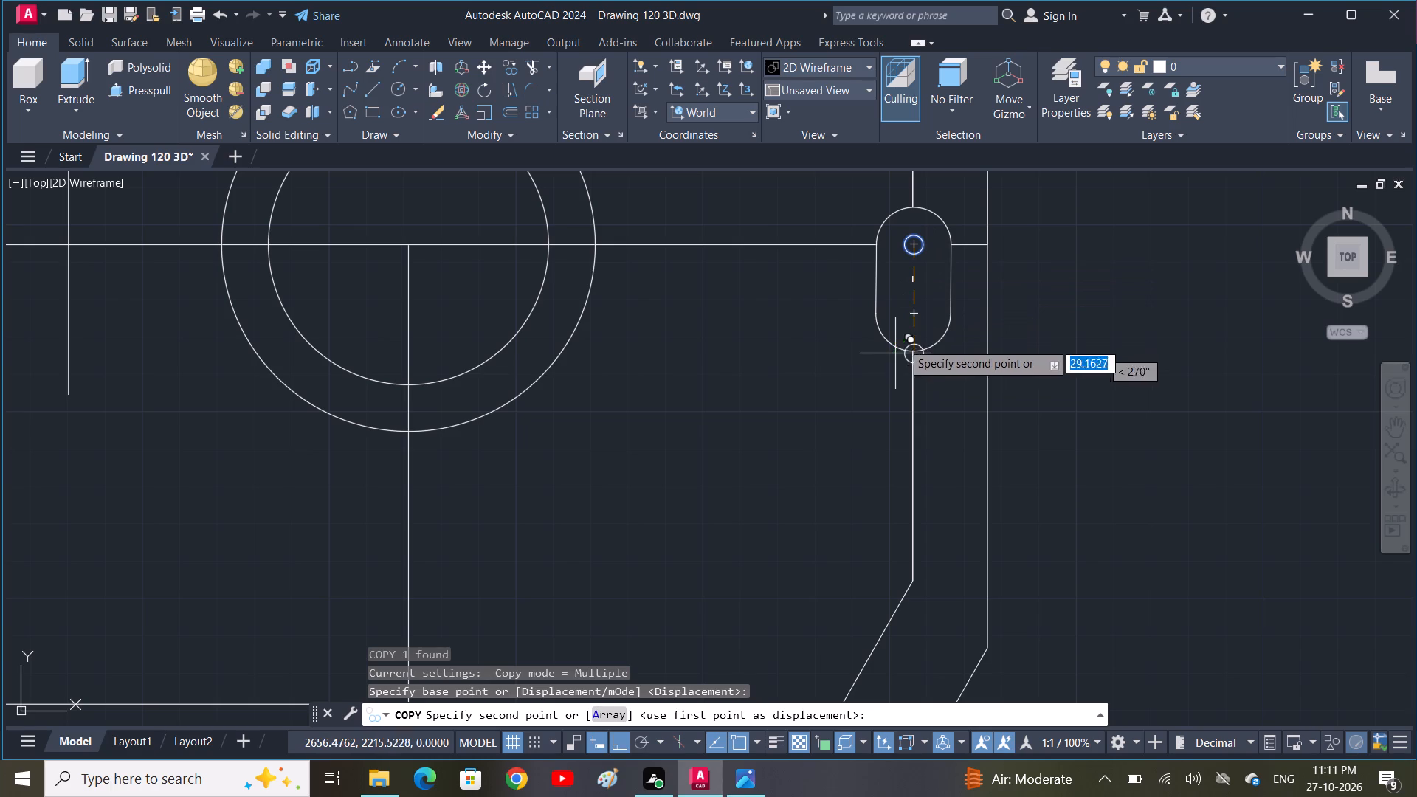
pyautogui.click(918, 315)
pyautogui.press('space')
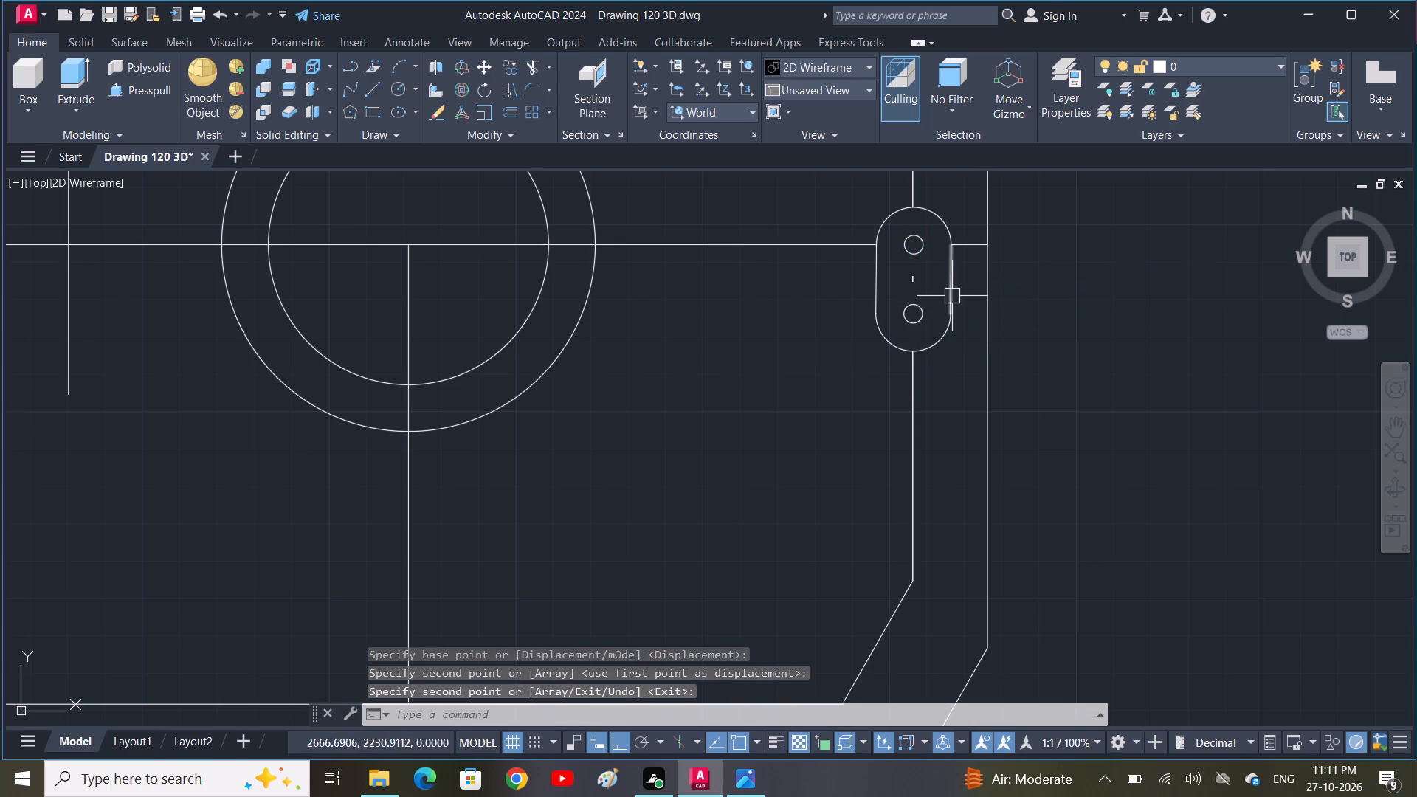
# Trim away the right-edge slot's outer arcs, outer side and centreline stub, plus the short line fragment between the two holes.
pyautogui.write('TR')
pyautogui.press('space')
pyautogui.moveTo(946, 195); pyautogui.dragTo(934, 248)
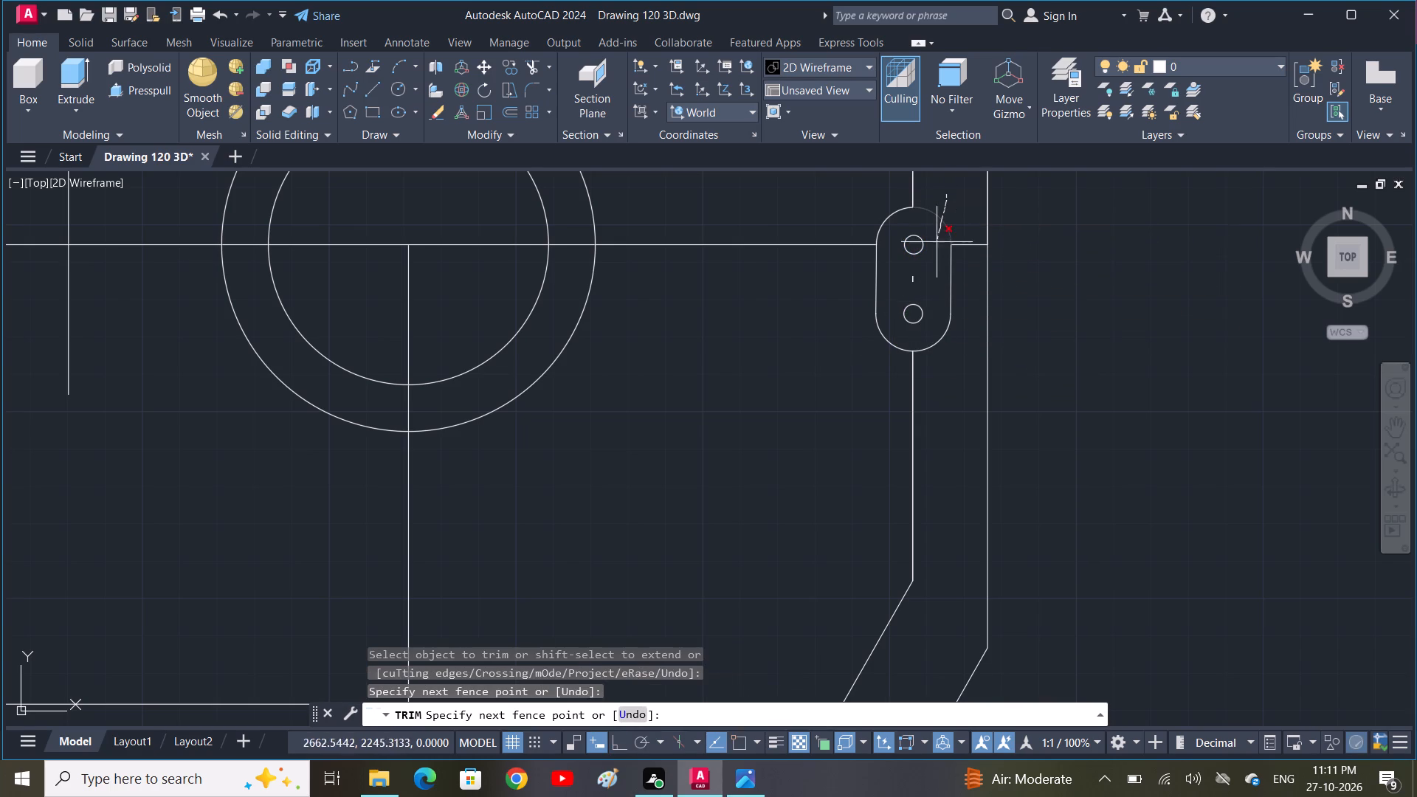
pyautogui.moveTo(934, 248); pyautogui.dragTo(951, 357)
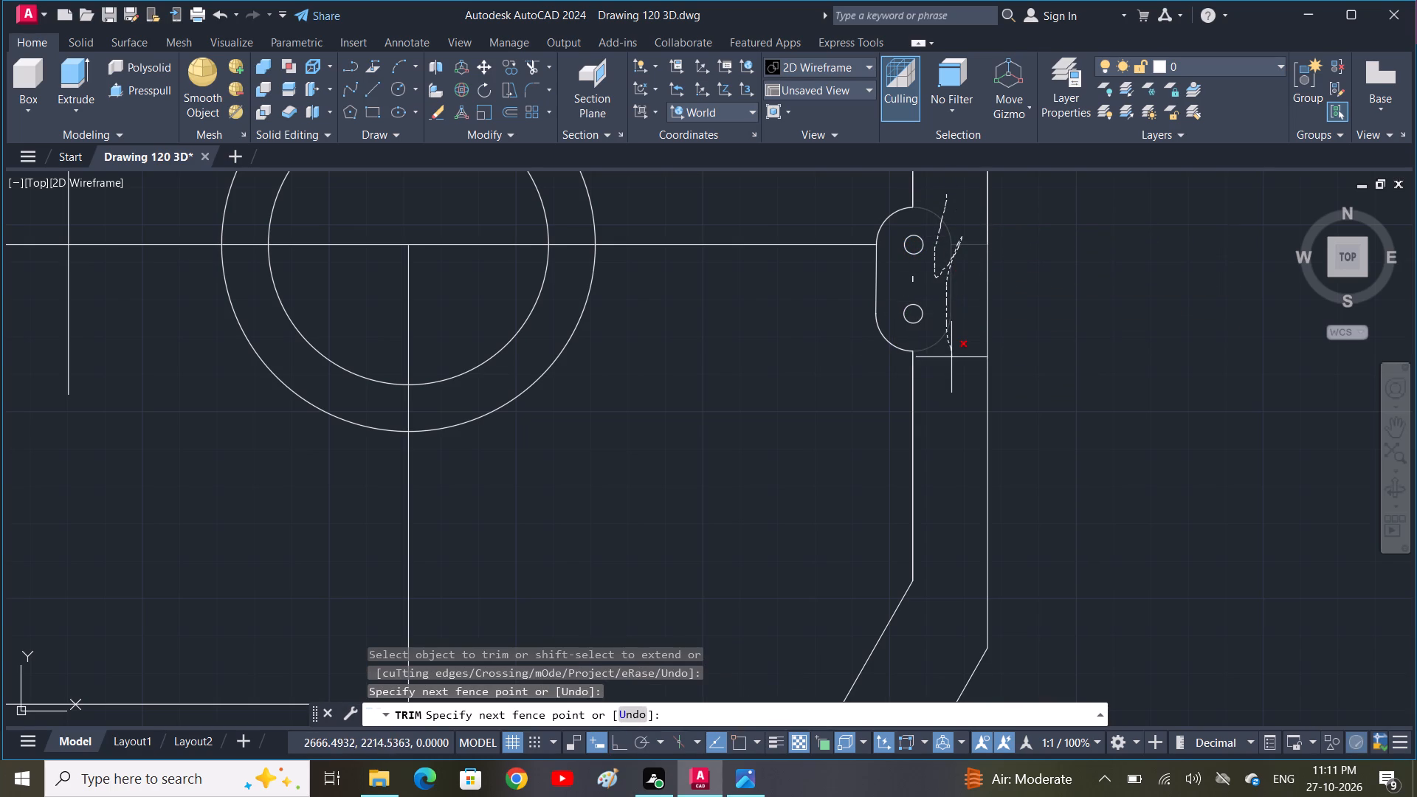
pyautogui.moveTo(951, 357); pyautogui.dragTo(951, 358)
pyautogui.scroll(2, 930, 283)
pyautogui.moveTo(925, 273); pyautogui.dragTo(867, 278)
pyautogui.moveTo(948, 220); pyautogui.dragTo(934, 371, button='middle')
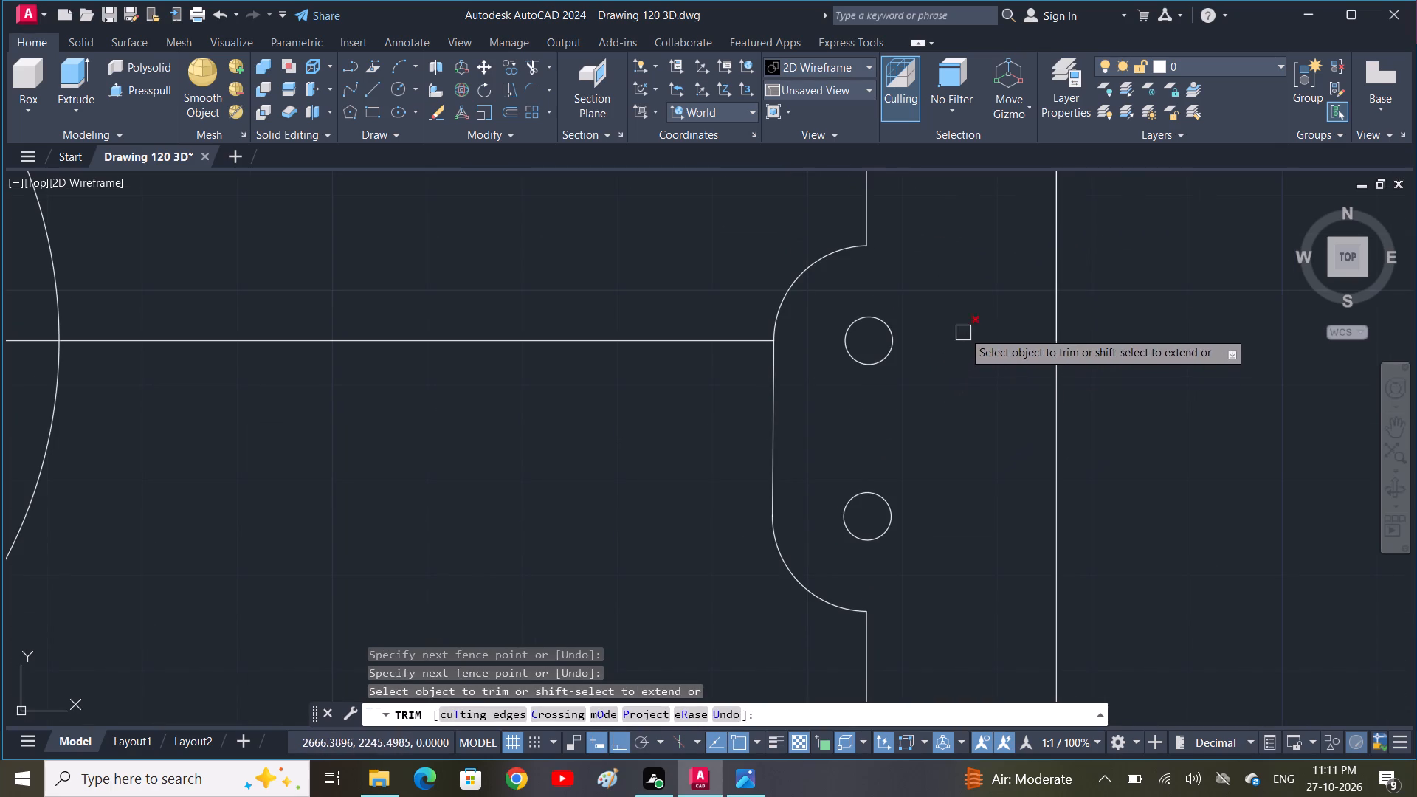
pyautogui.click(963, 331)
pyautogui.moveTo(963, 332); pyautogui.dragTo(963, 353)
pyautogui.press('Escape')
pyautogui.scroll(-2, 953, 364)
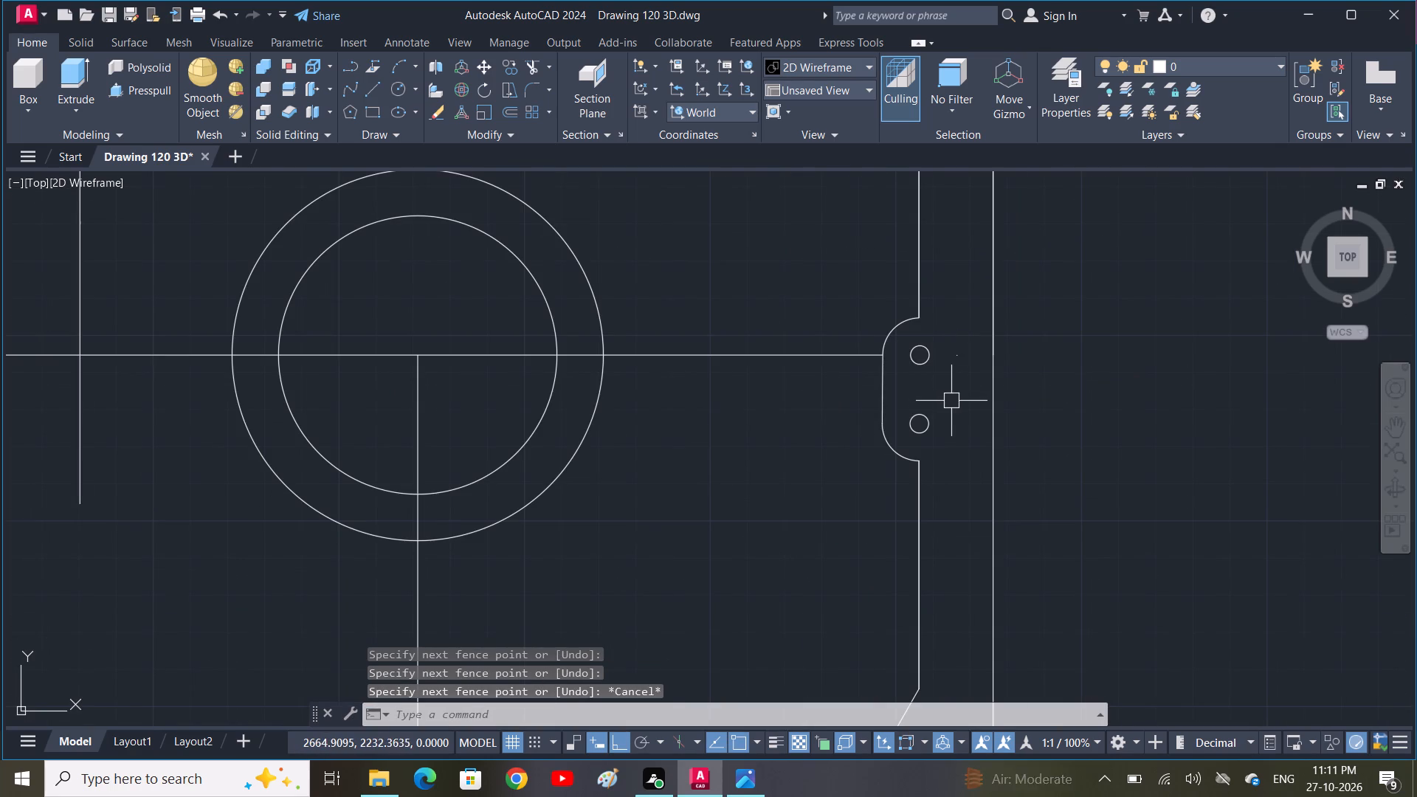
pyautogui.press('Escape')
pyautogui.scroll(-1, 954, 434)
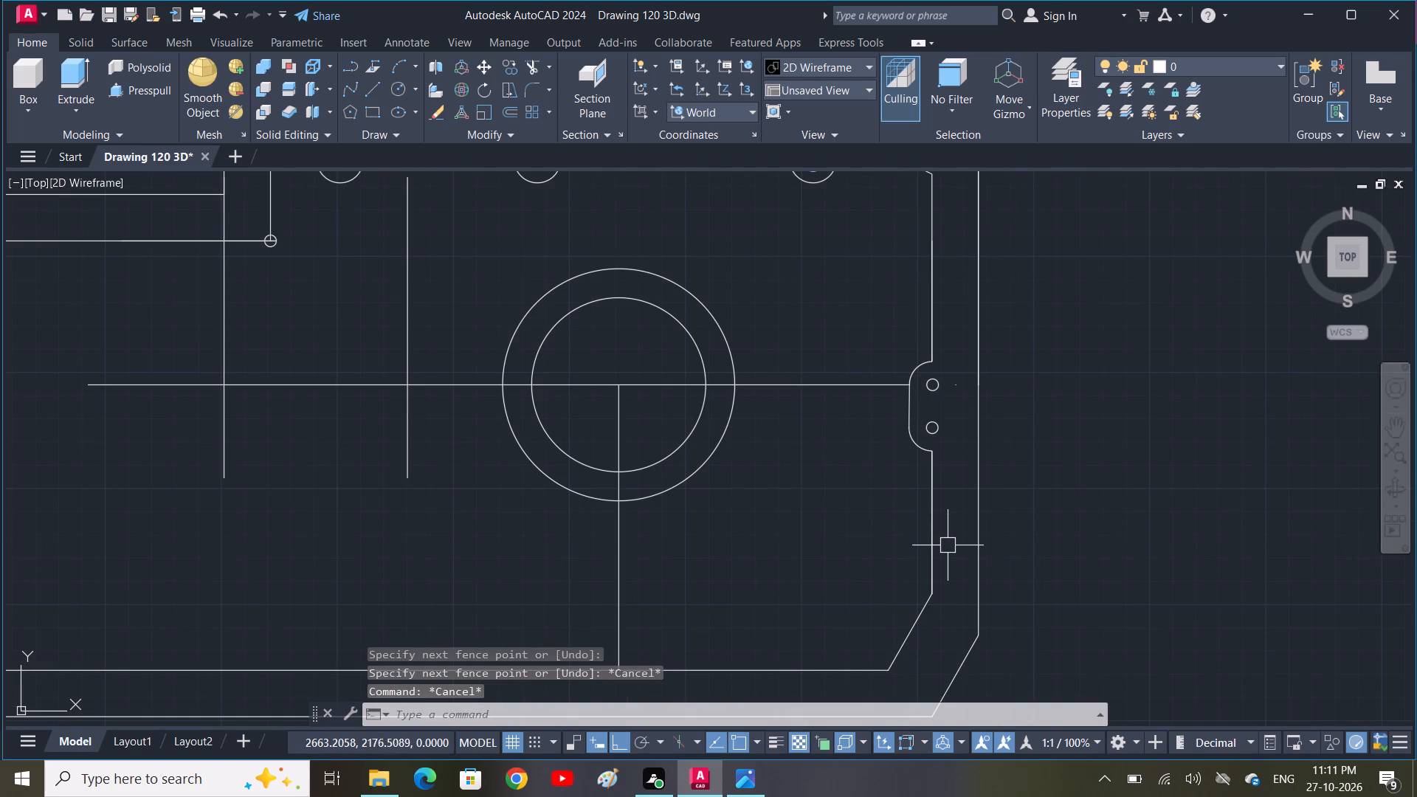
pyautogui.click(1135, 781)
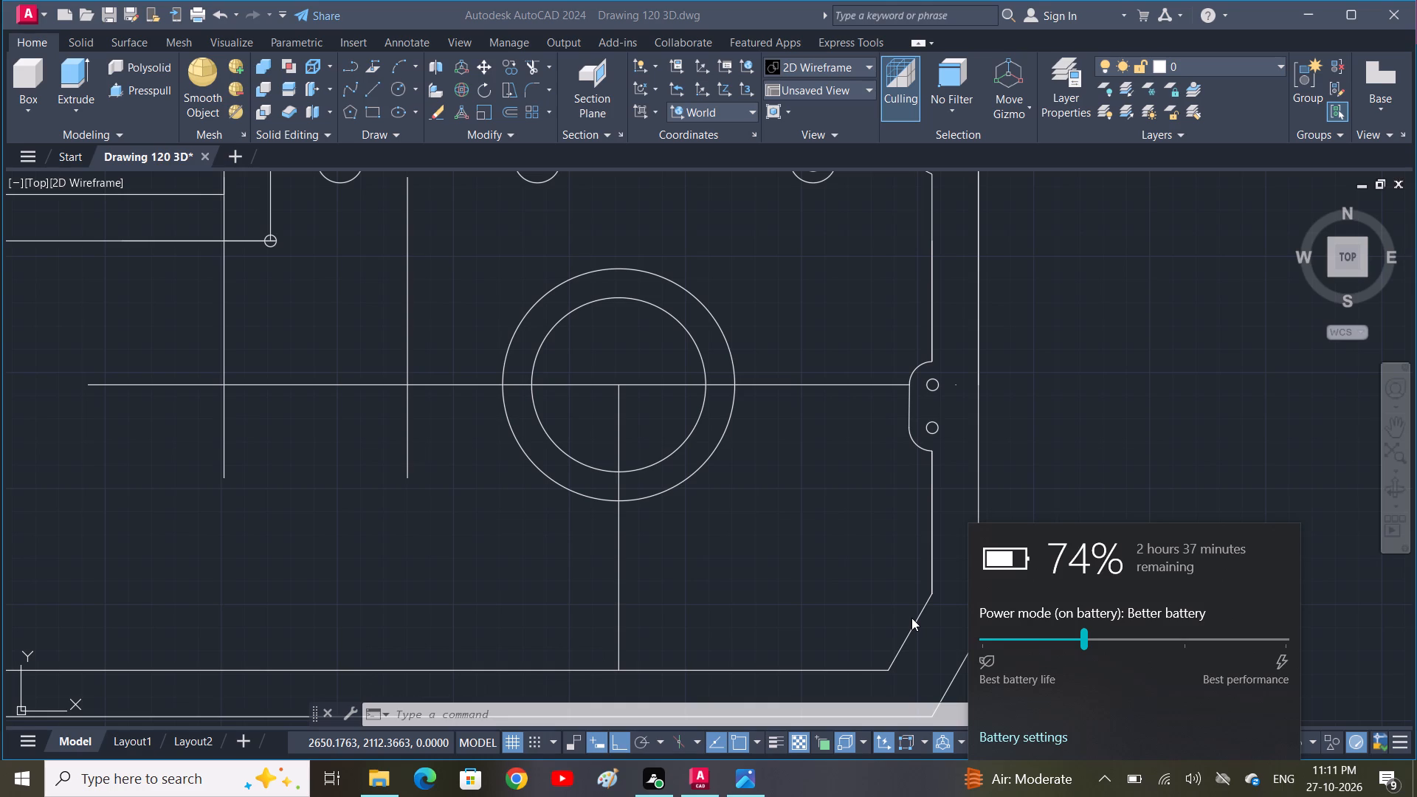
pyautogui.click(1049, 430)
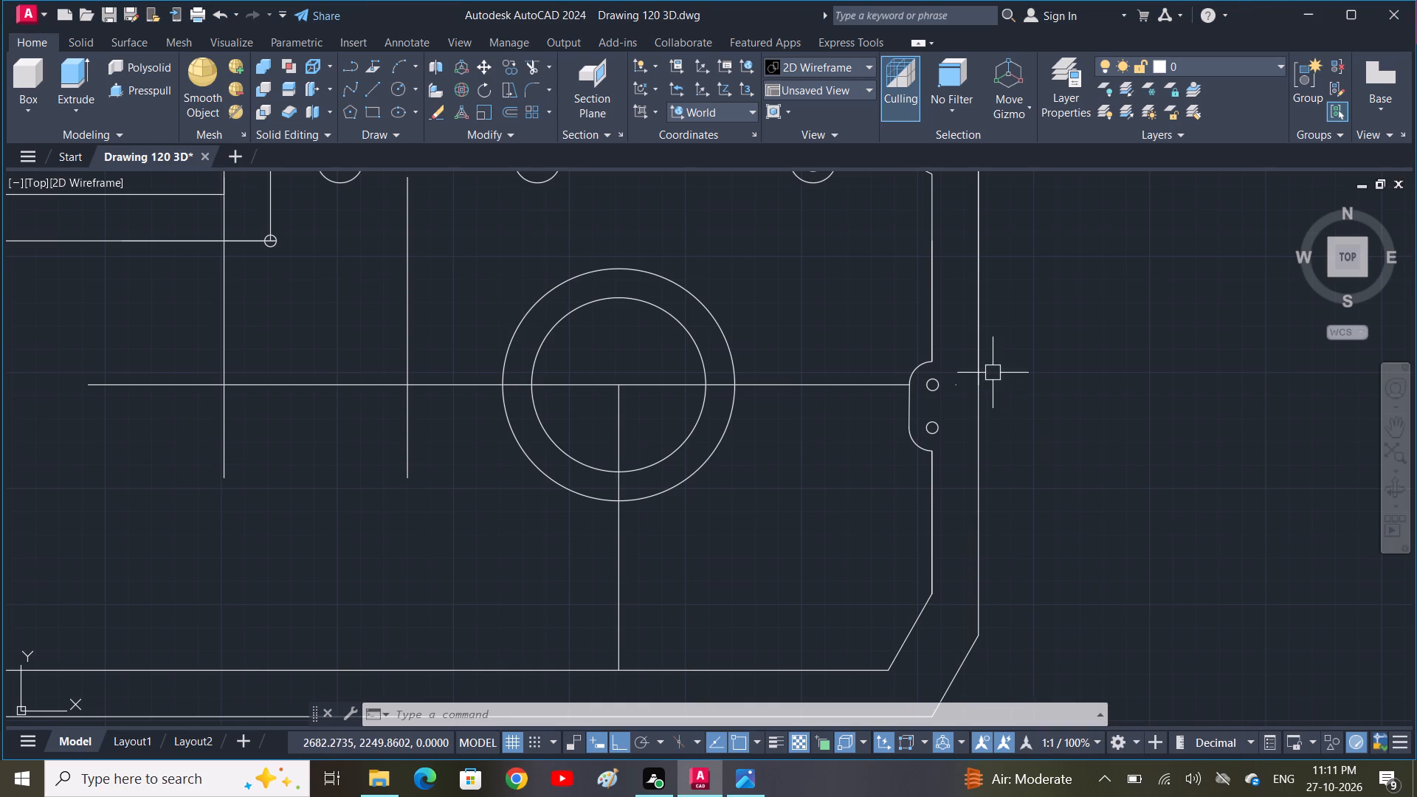
# Erase the leftover centreline fragment beside the upper hole of the right-edge boss.
pyautogui.scroll(2, 976, 377)
pyautogui.click(941, 419)
pyautogui.click(902, 370)
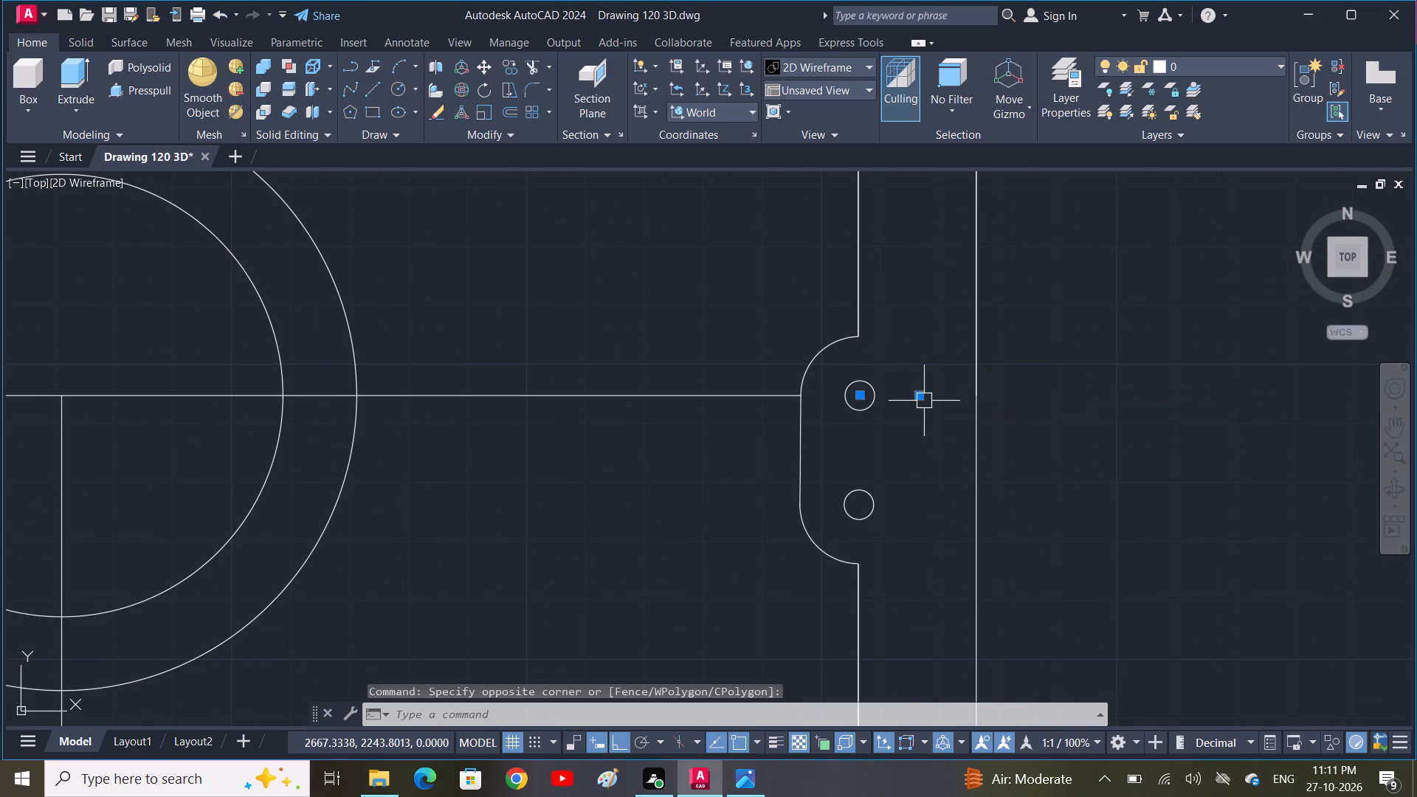
pyautogui.press('Delete')
pyautogui.scroll(-2, 928, 429)
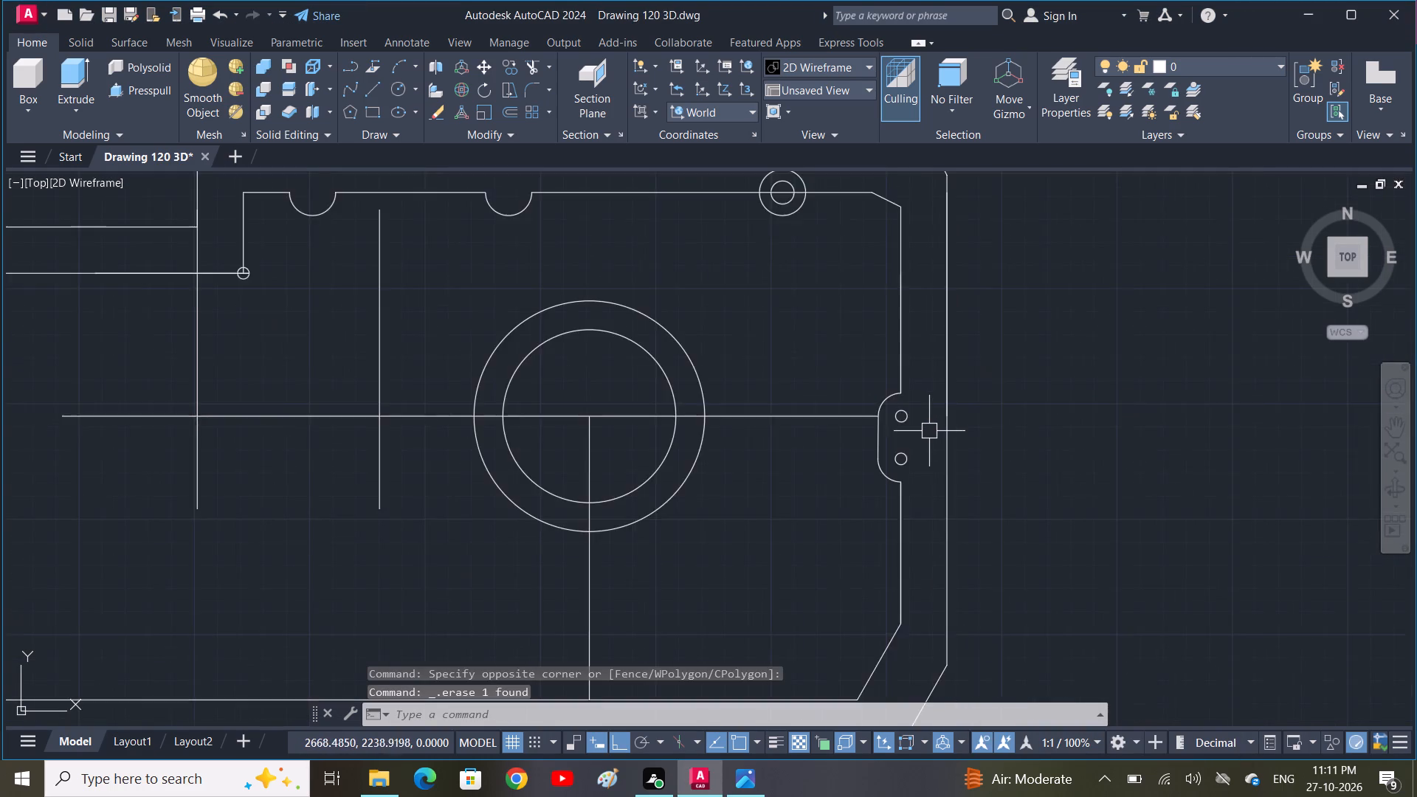
pyautogui.scroll(-1, 929, 440)
pyautogui.moveTo(838, 556); pyautogui.dragTo(876, 533, button='middle')
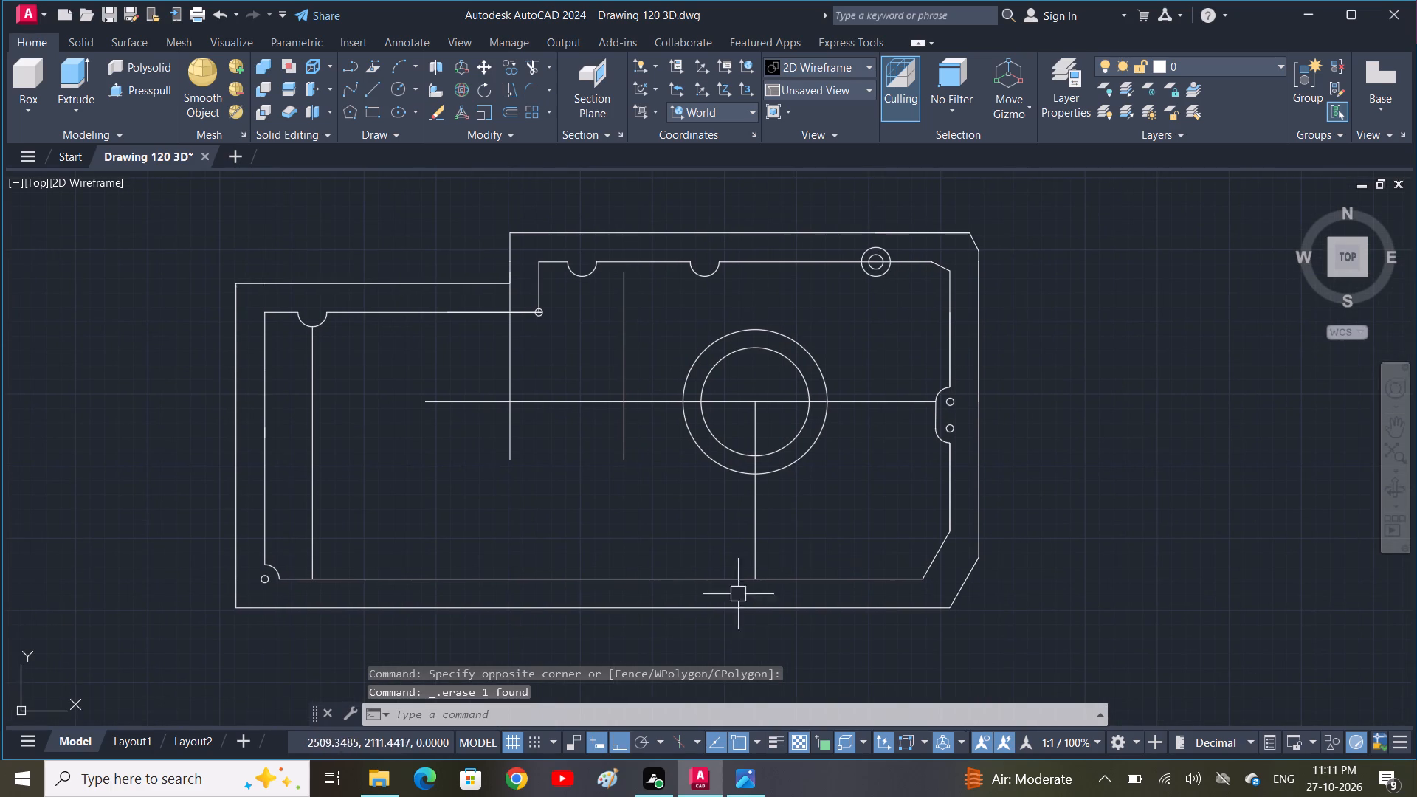
# Following the 3 D DIA 22 reference image, draw a line 140 along the bottom edge from the outer lower-left corner, turning vertically across the inner outline.
pyautogui.click(745, 776)
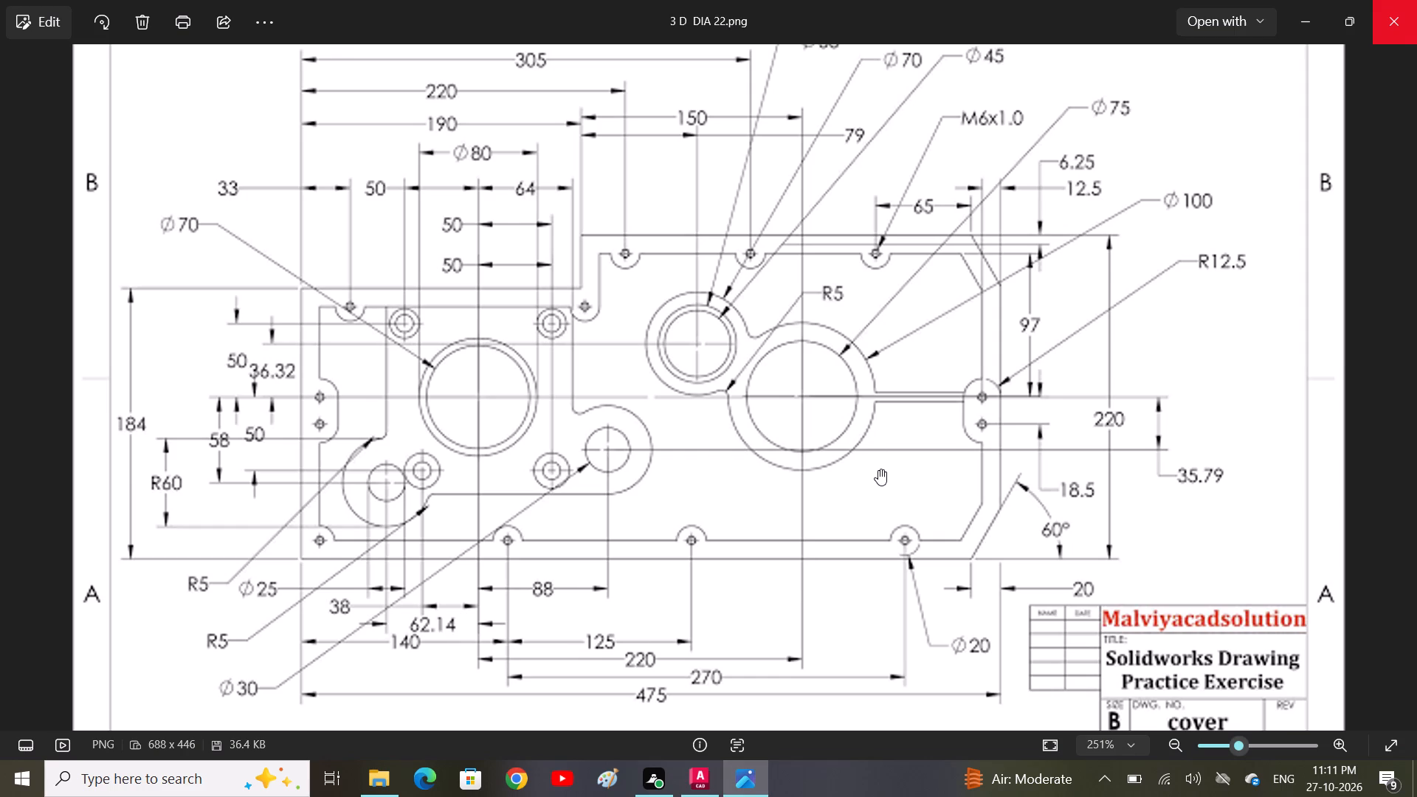
pyautogui.click(1135, 779)
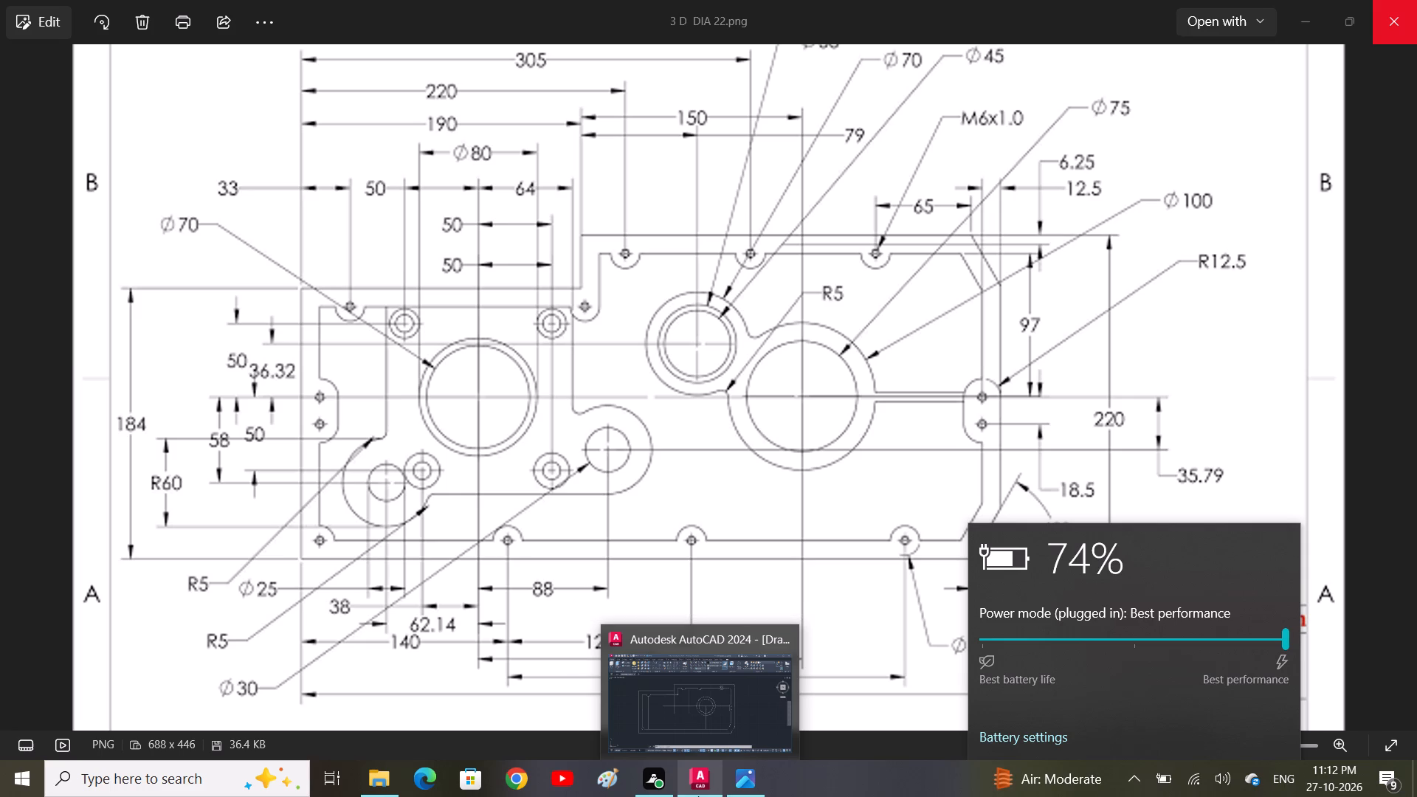
pyautogui.click(736, 778)
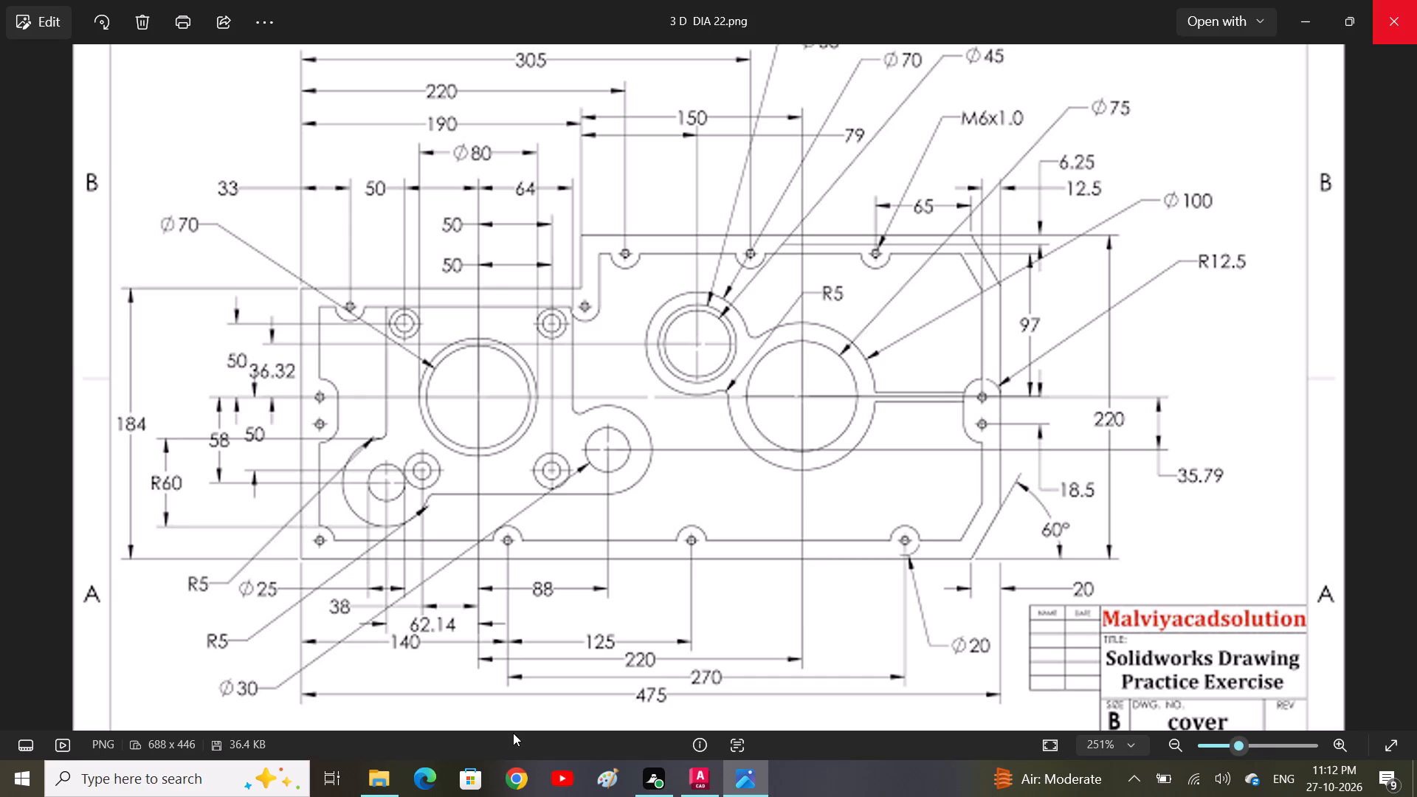
pyautogui.click(702, 781)
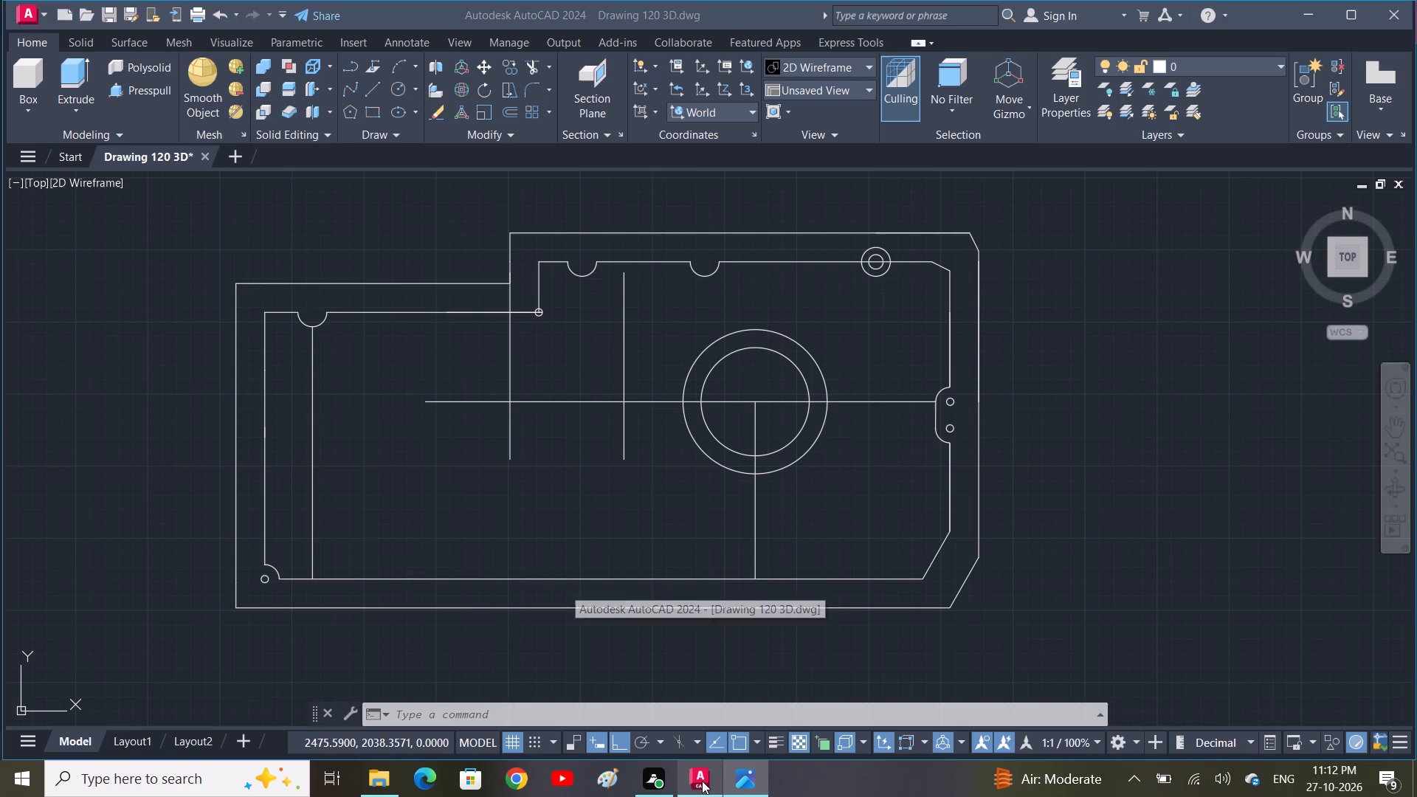
pyautogui.moveTo(466, 655); pyautogui.dragTo(572, 677, button='middle')
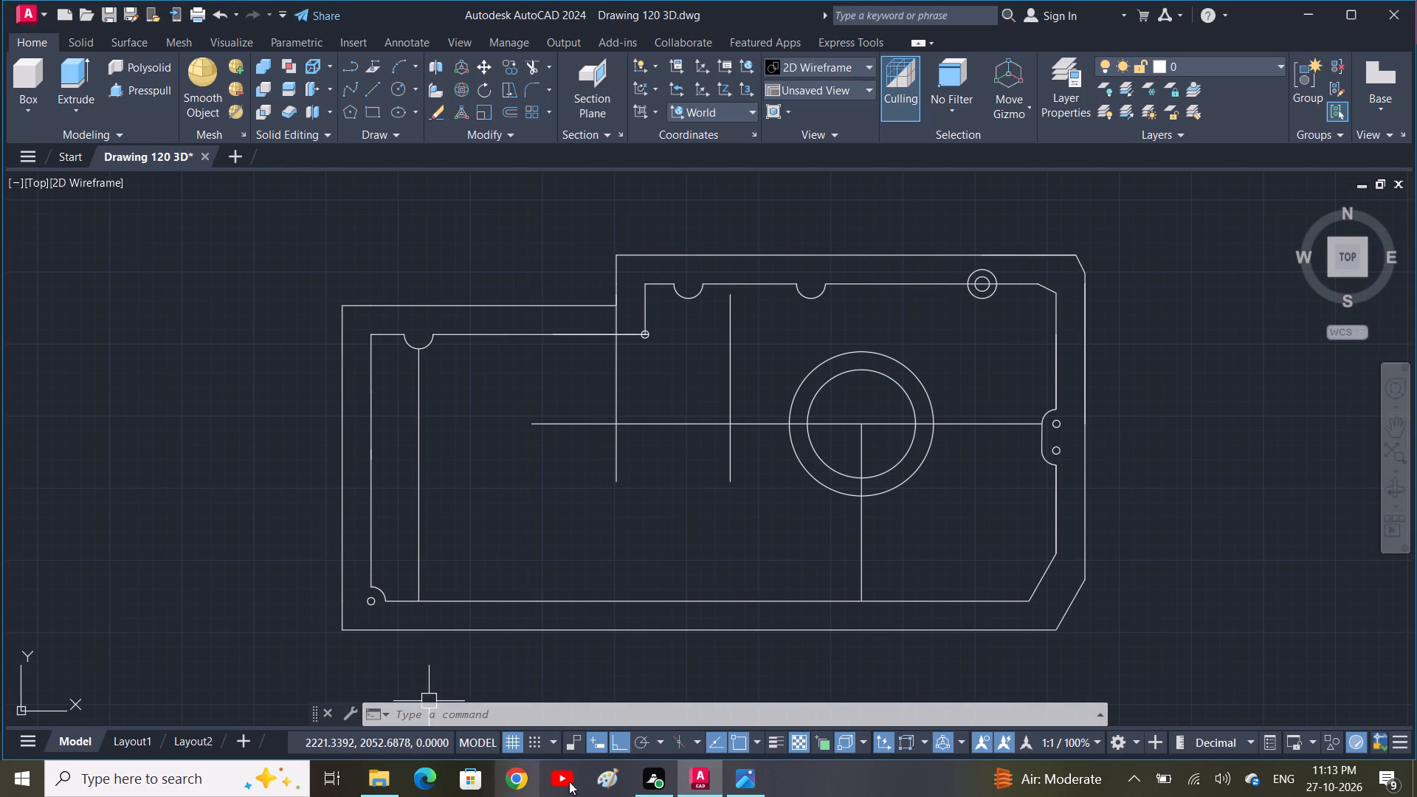
pyautogui.click(694, 784)
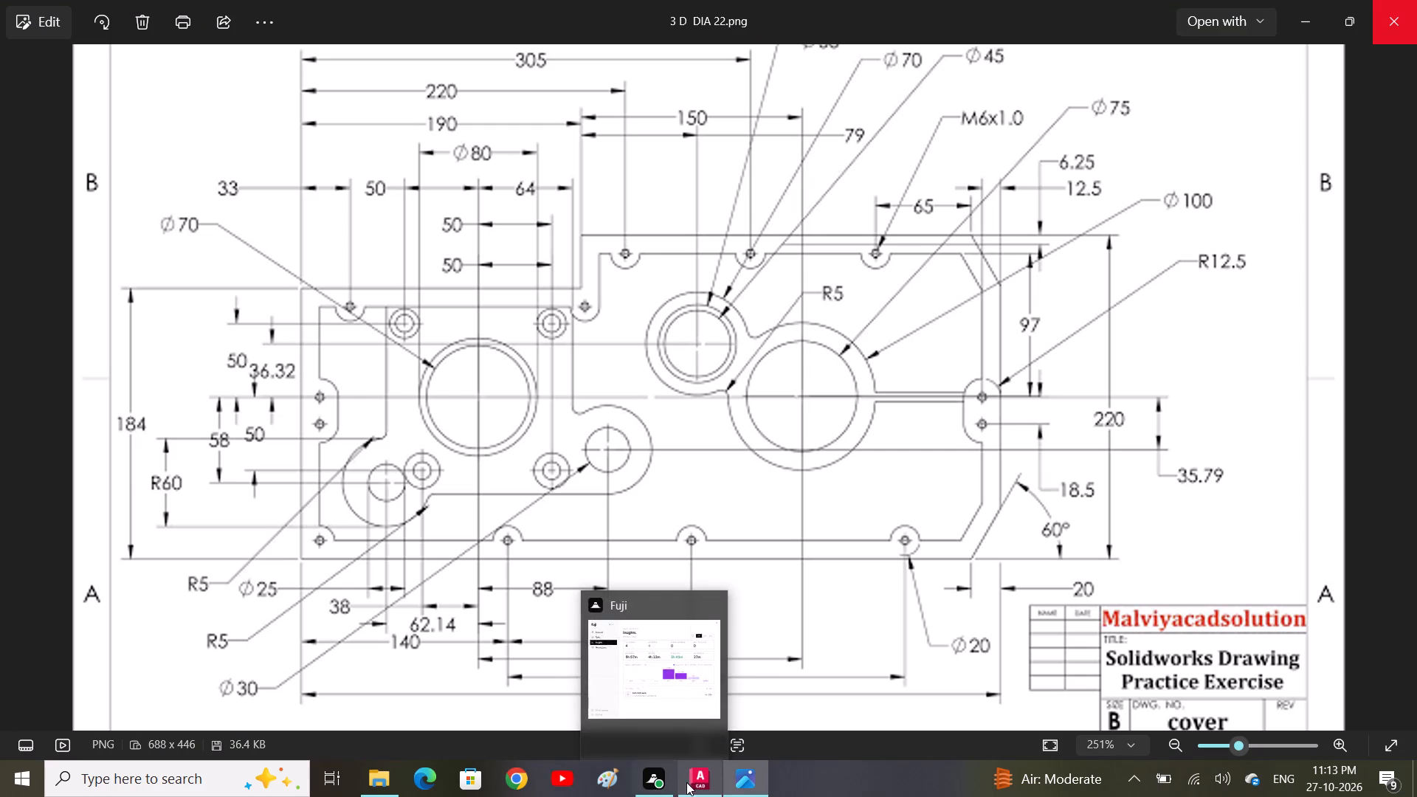
pyautogui.click(693, 782)
pyautogui.write('L')
pyautogui.press('space')
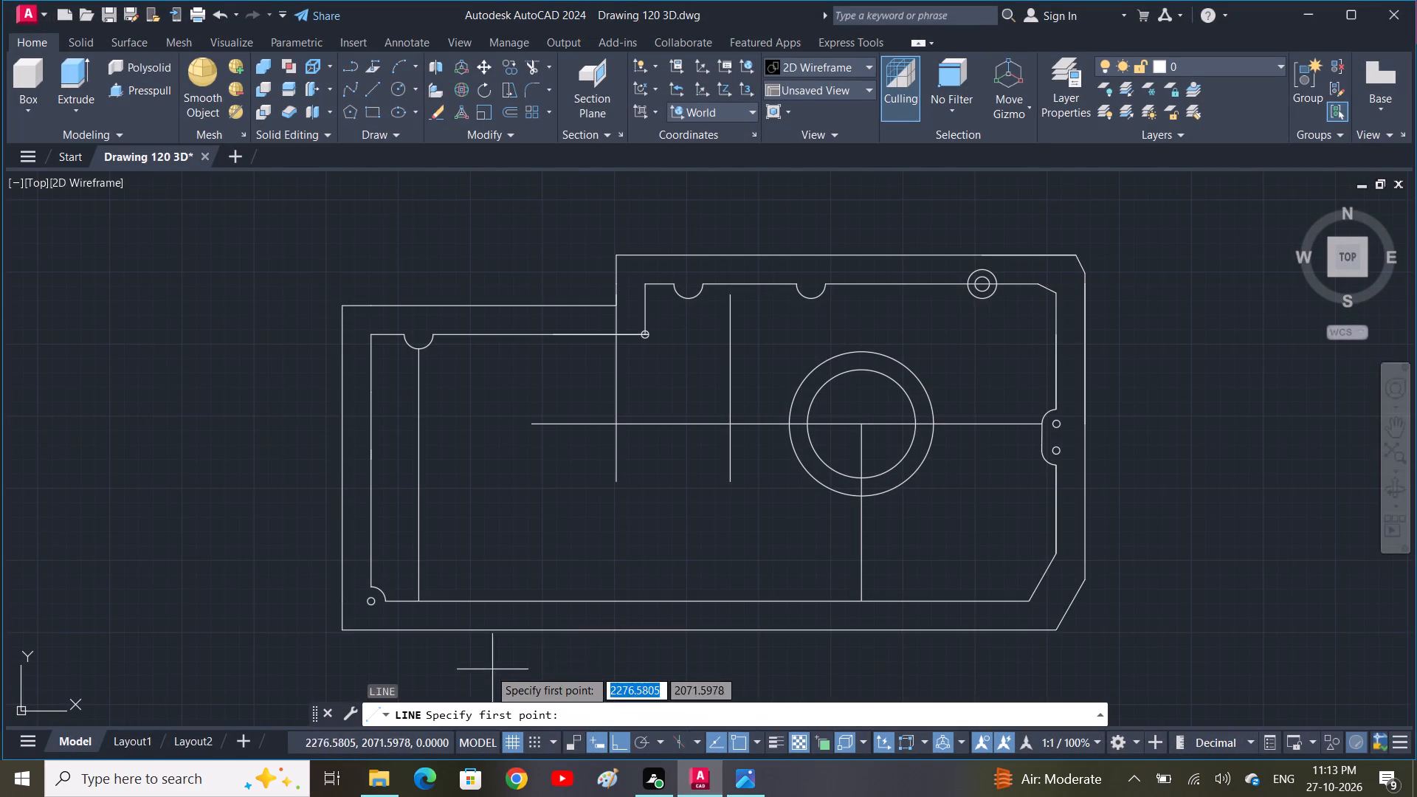
pyautogui.click(345, 629)
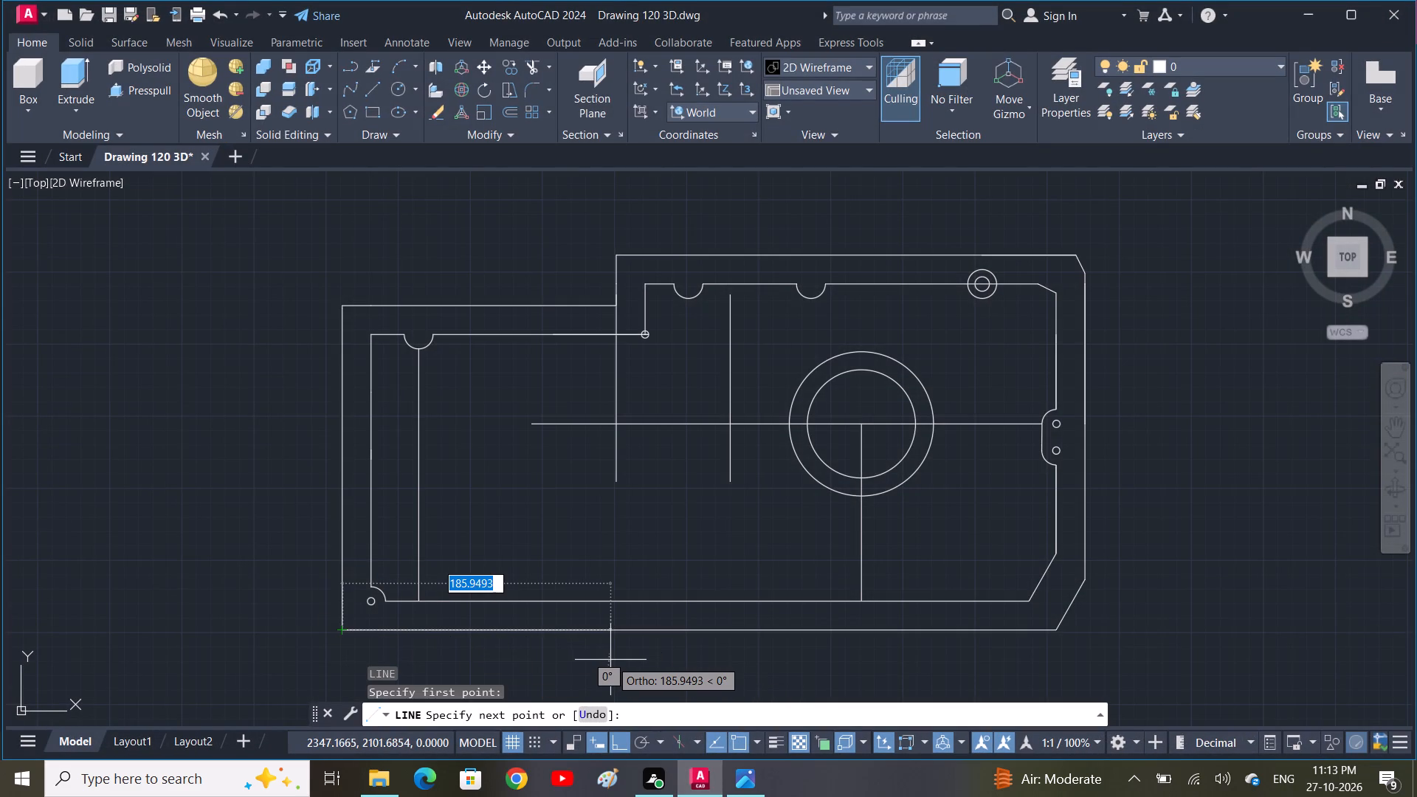
pyautogui.write('140')
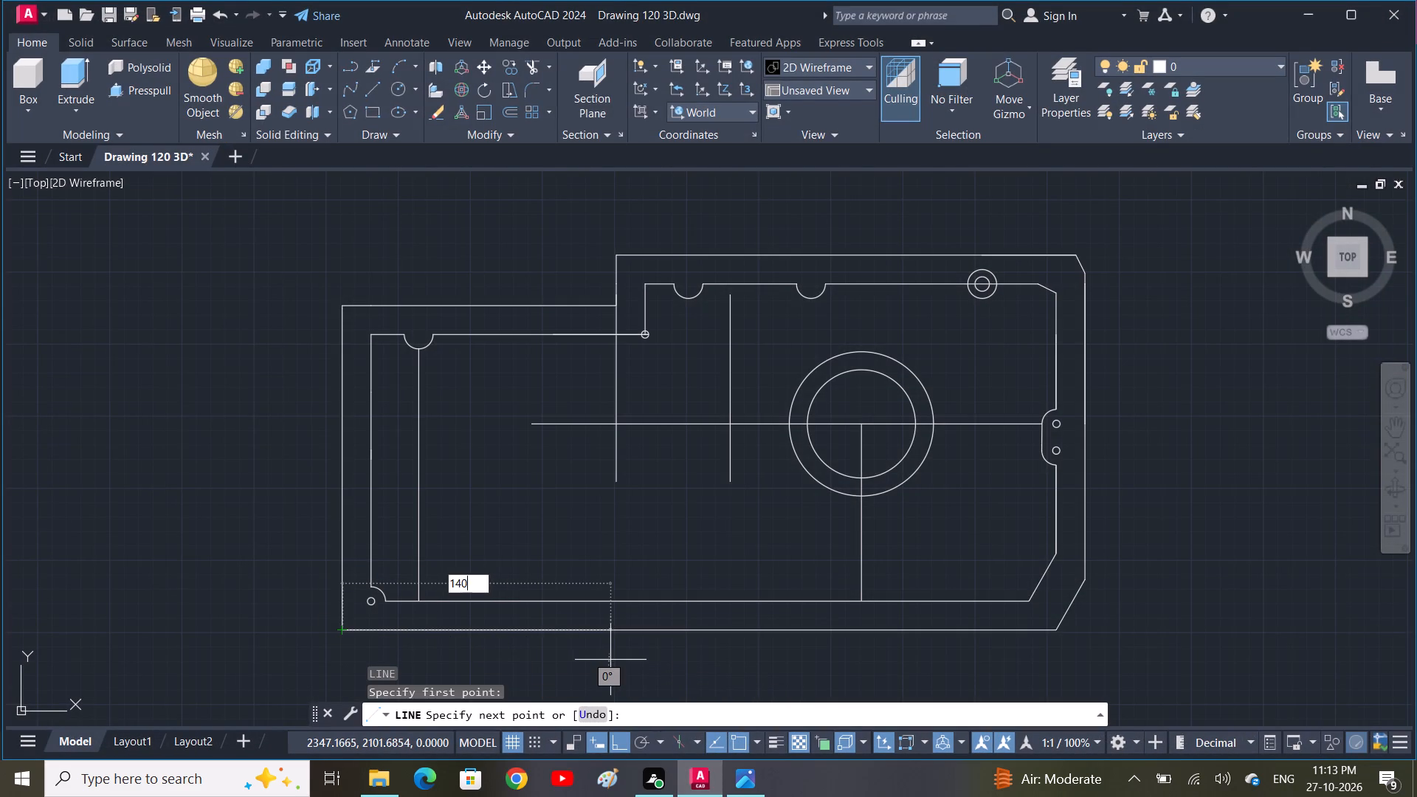
pyautogui.press('space')
pyautogui.click(605, 553)
pyautogui.press('space')
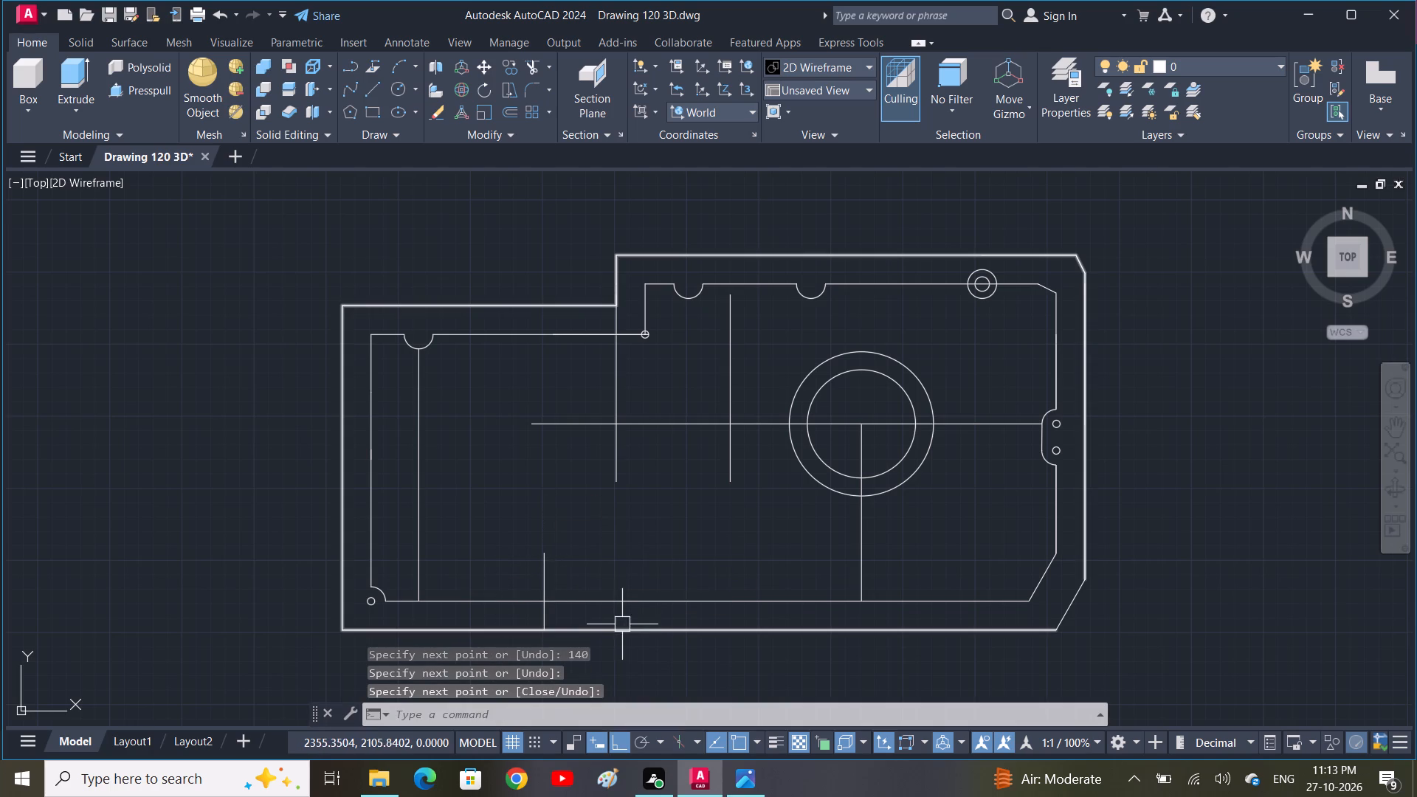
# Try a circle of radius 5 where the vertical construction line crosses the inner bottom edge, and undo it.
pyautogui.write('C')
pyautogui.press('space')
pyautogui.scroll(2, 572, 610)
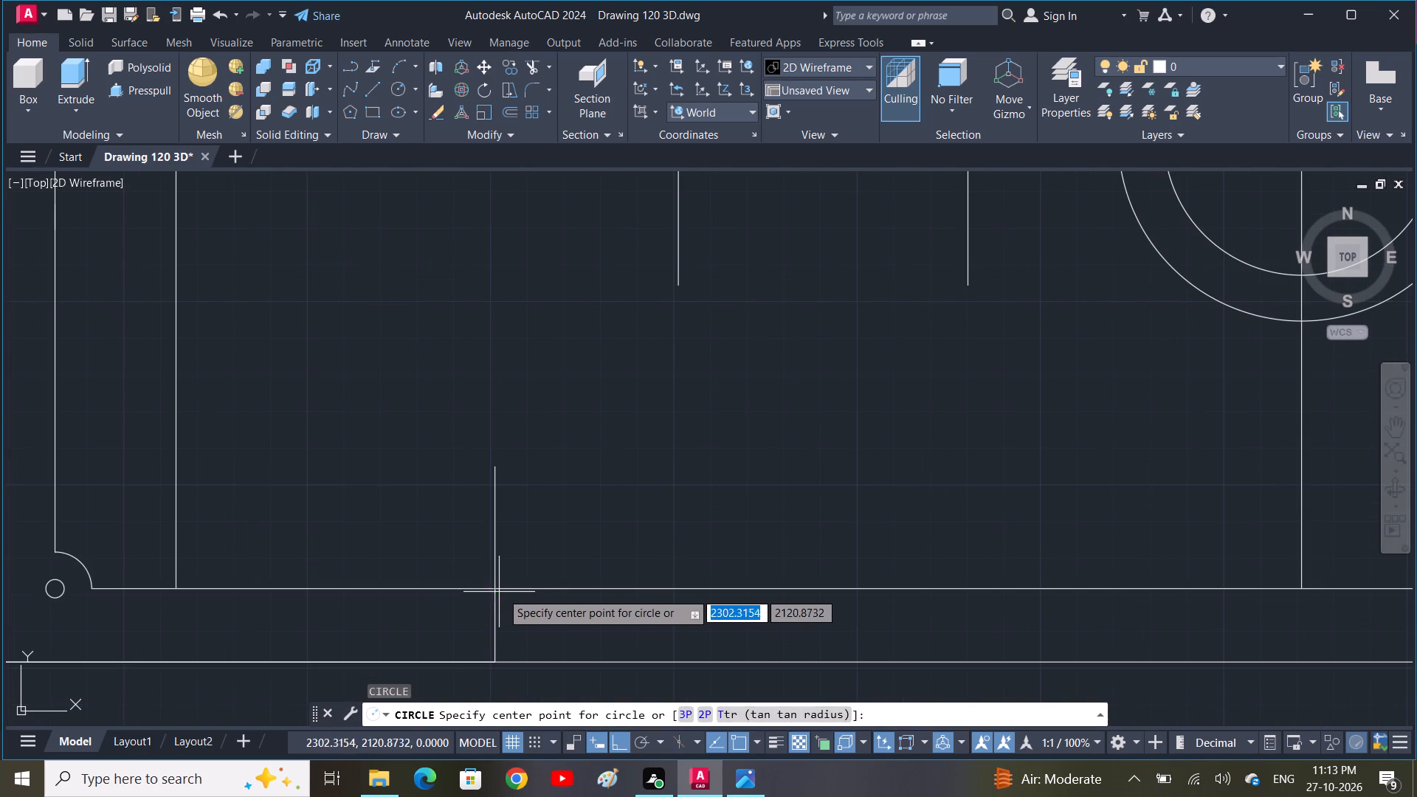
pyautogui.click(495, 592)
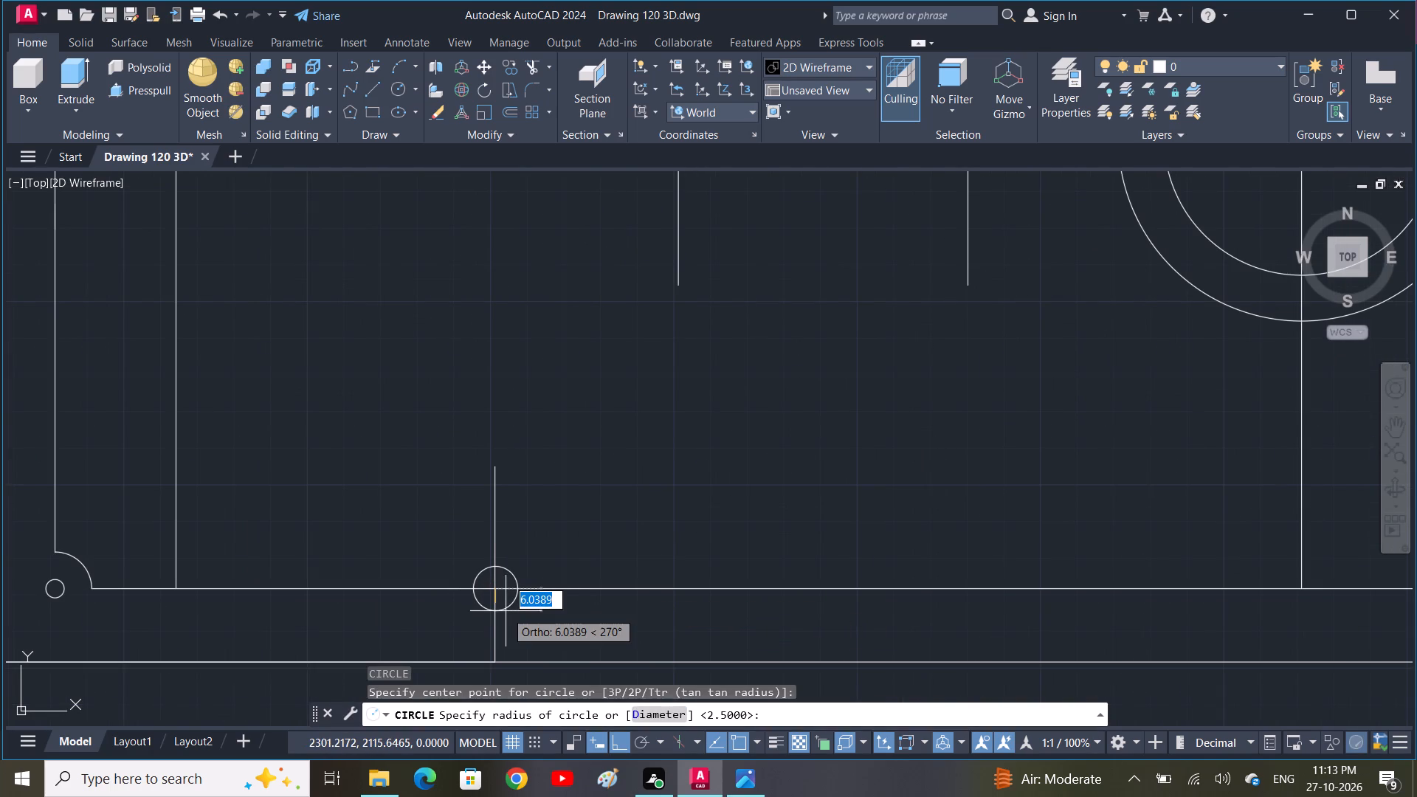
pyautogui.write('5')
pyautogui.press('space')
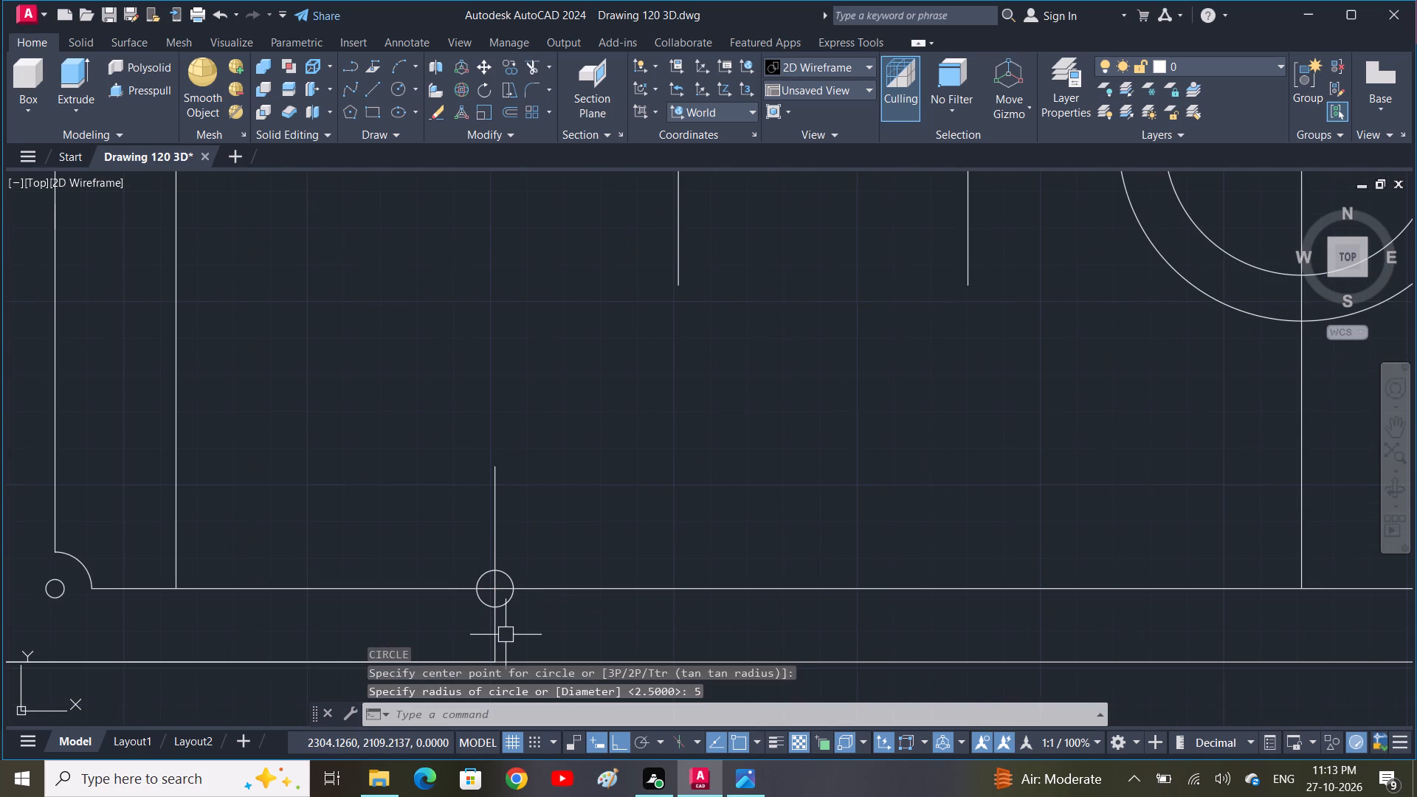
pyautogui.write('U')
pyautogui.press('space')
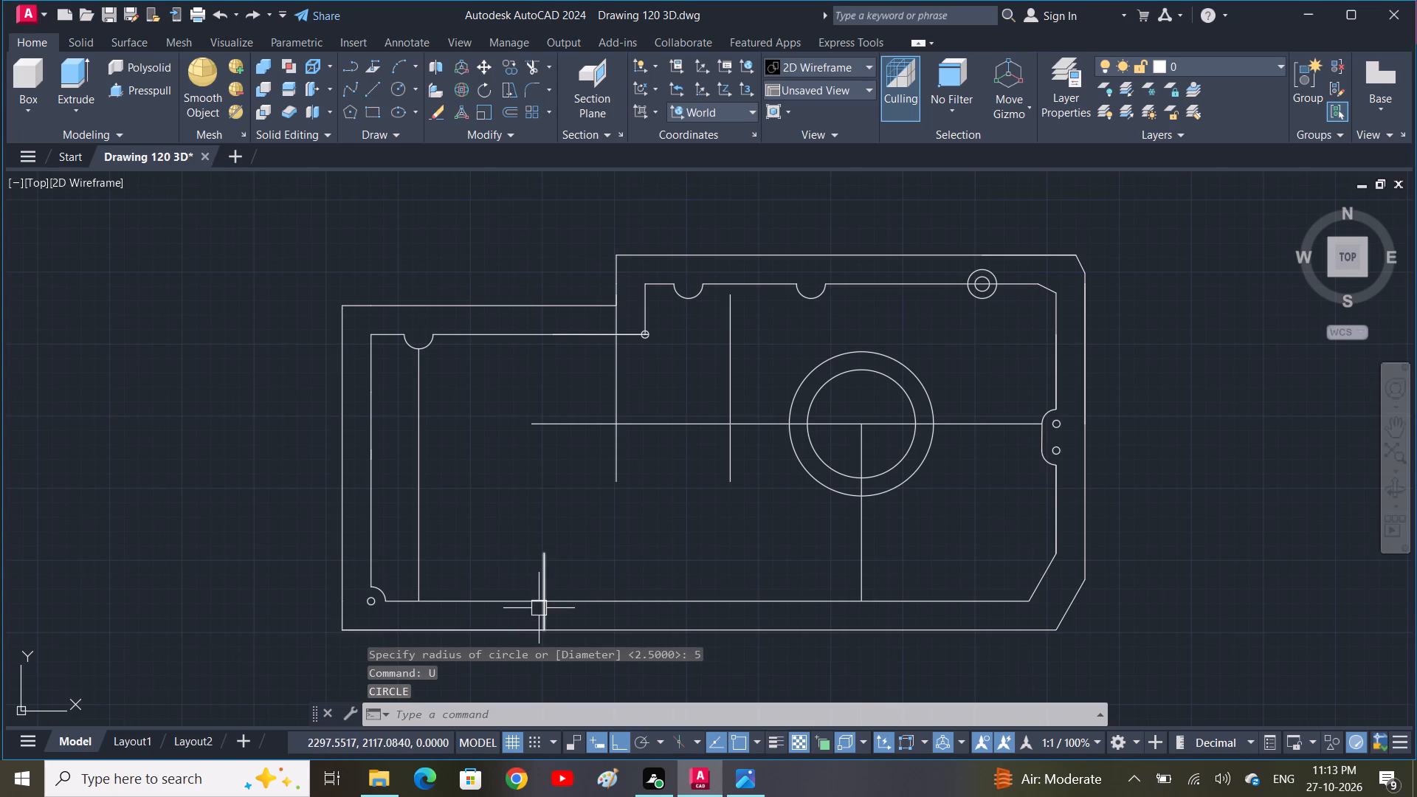
# Draw a boss circle of radius 10 where the vertical construction line crosses the inner bottom edge.
pyautogui.write('C')
pyautogui.press('space')
pyautogui.click(545, 599)
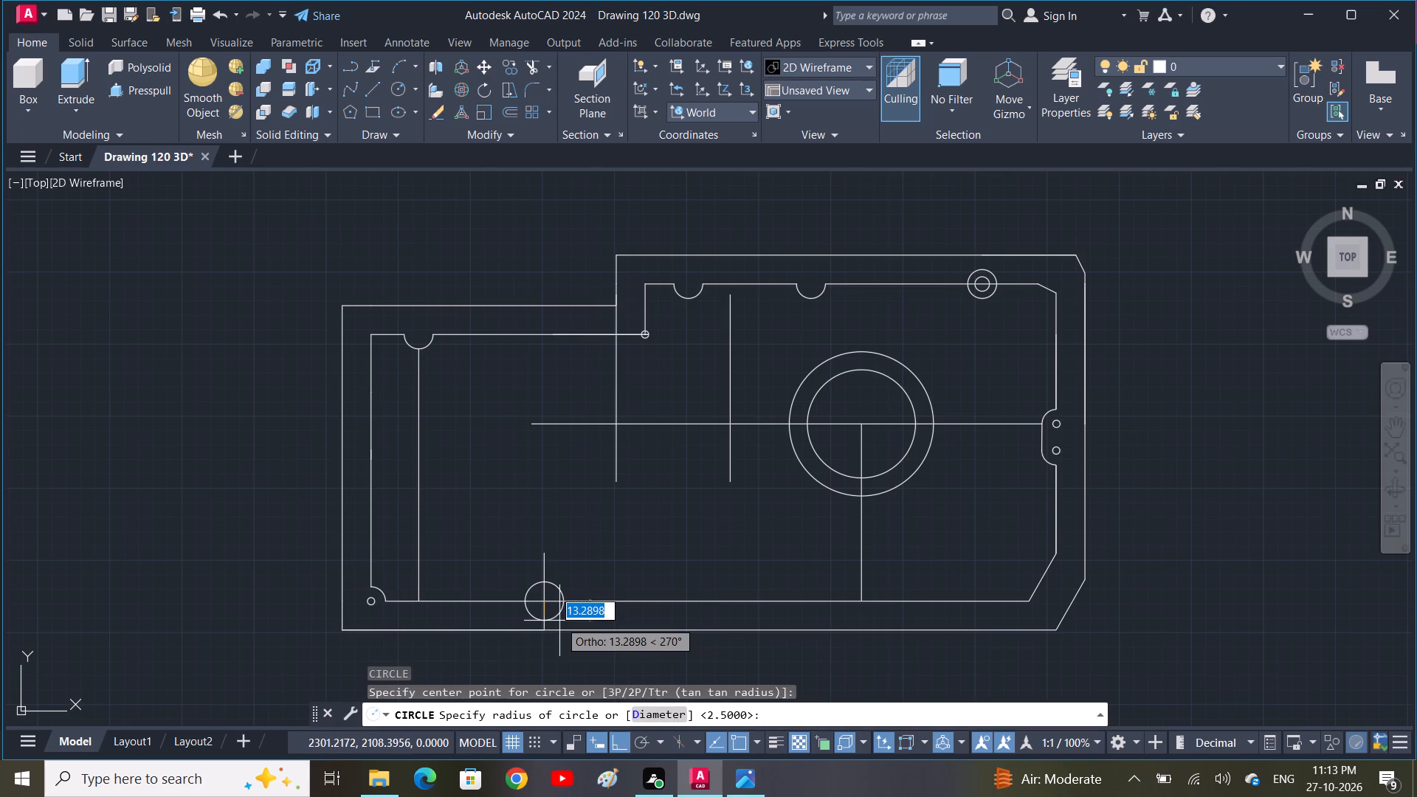
pyautogui.write('10')
pyautogui.press('space')
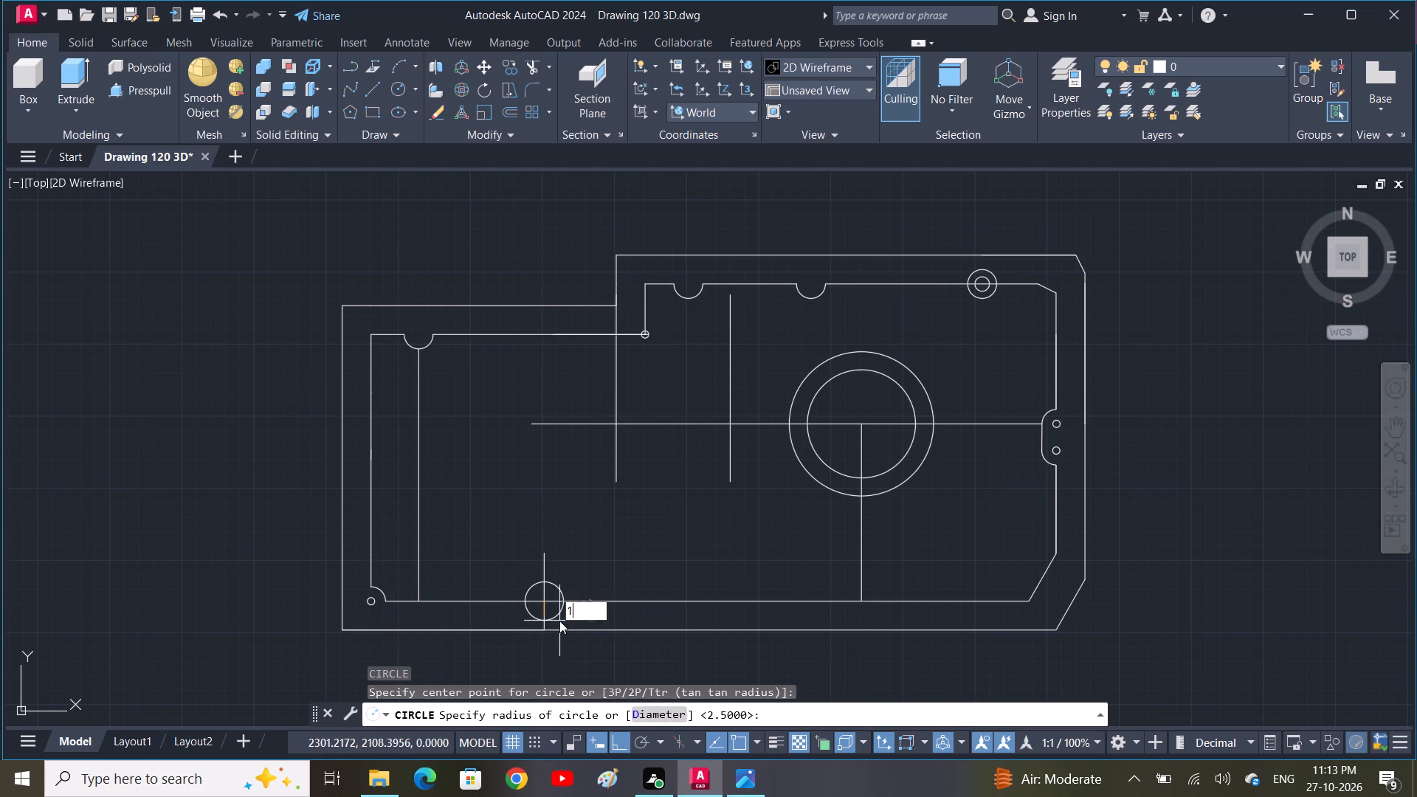
# Erase the vertical construction line through the radius 10 bottom-edge circle.
pyautogui.scroll(2, 545, 613)
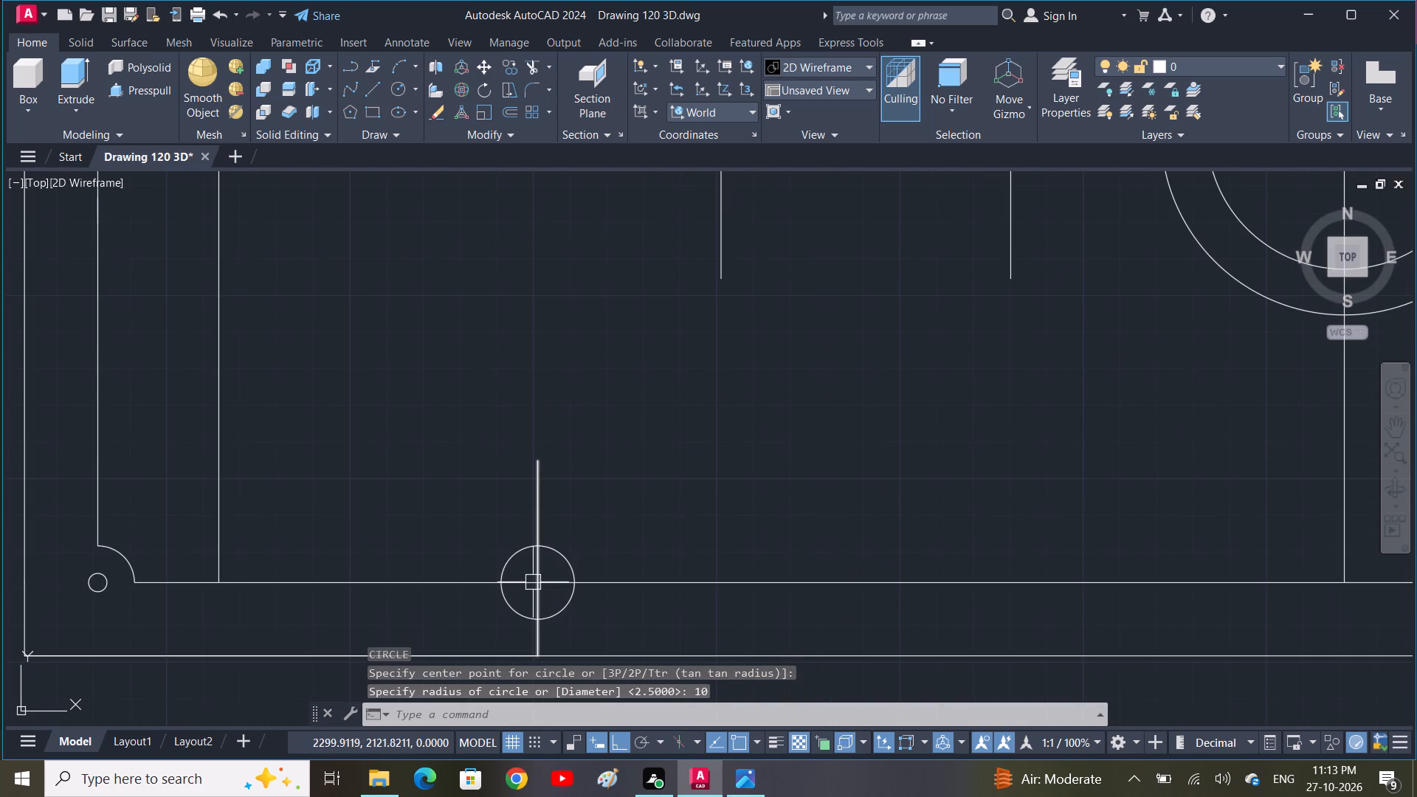
pyautogui.click(533, 582)
pyautogui.press('Delete')
pyautogui.scroll(-1, 561, 658)
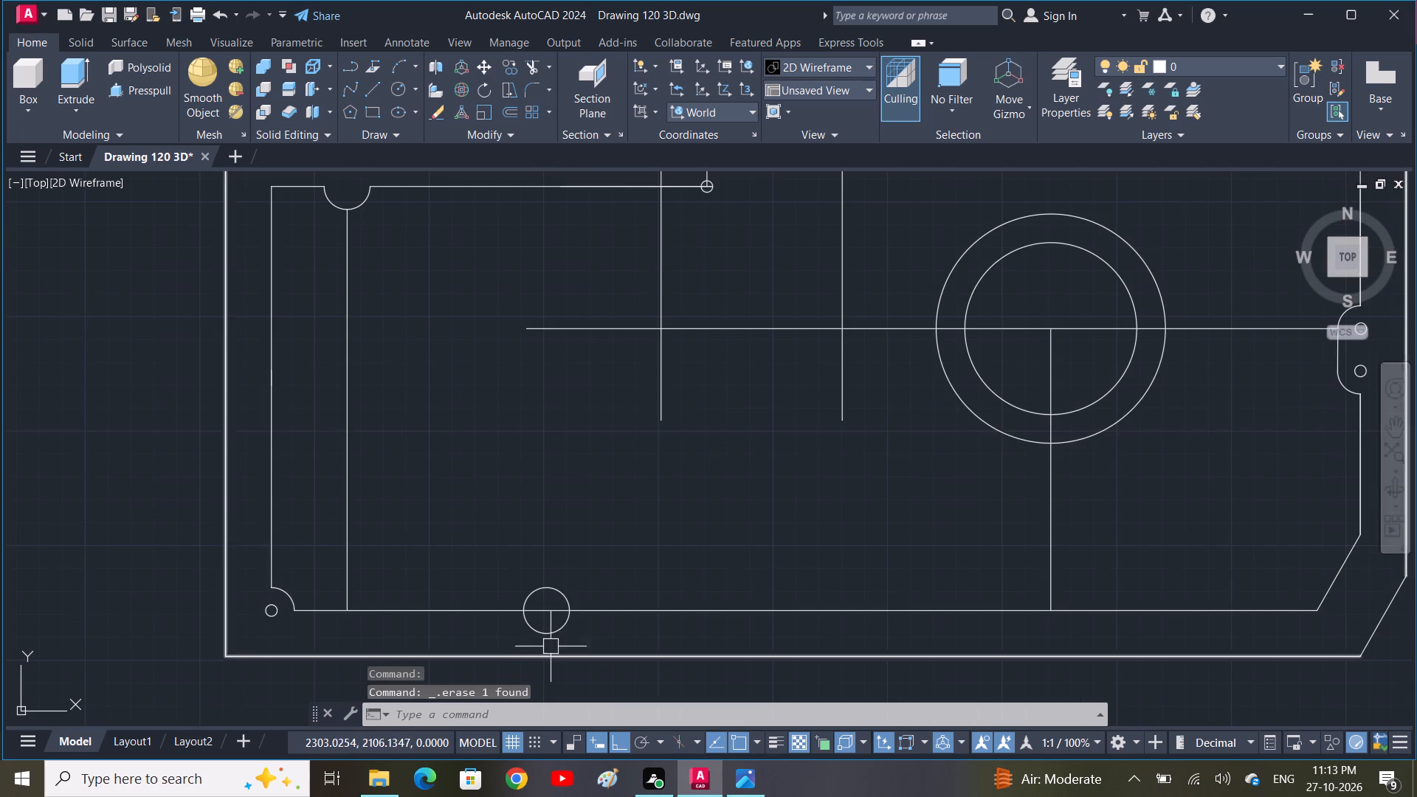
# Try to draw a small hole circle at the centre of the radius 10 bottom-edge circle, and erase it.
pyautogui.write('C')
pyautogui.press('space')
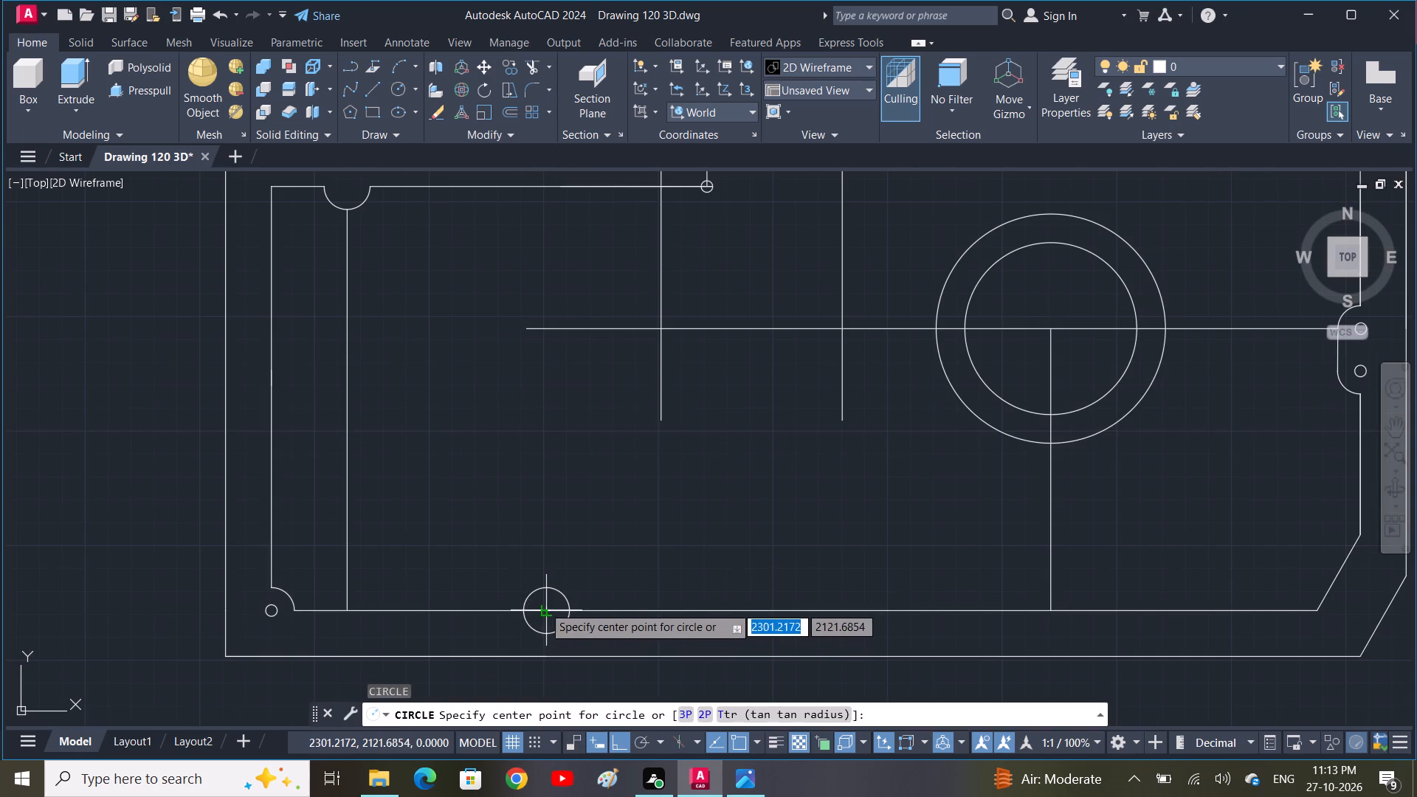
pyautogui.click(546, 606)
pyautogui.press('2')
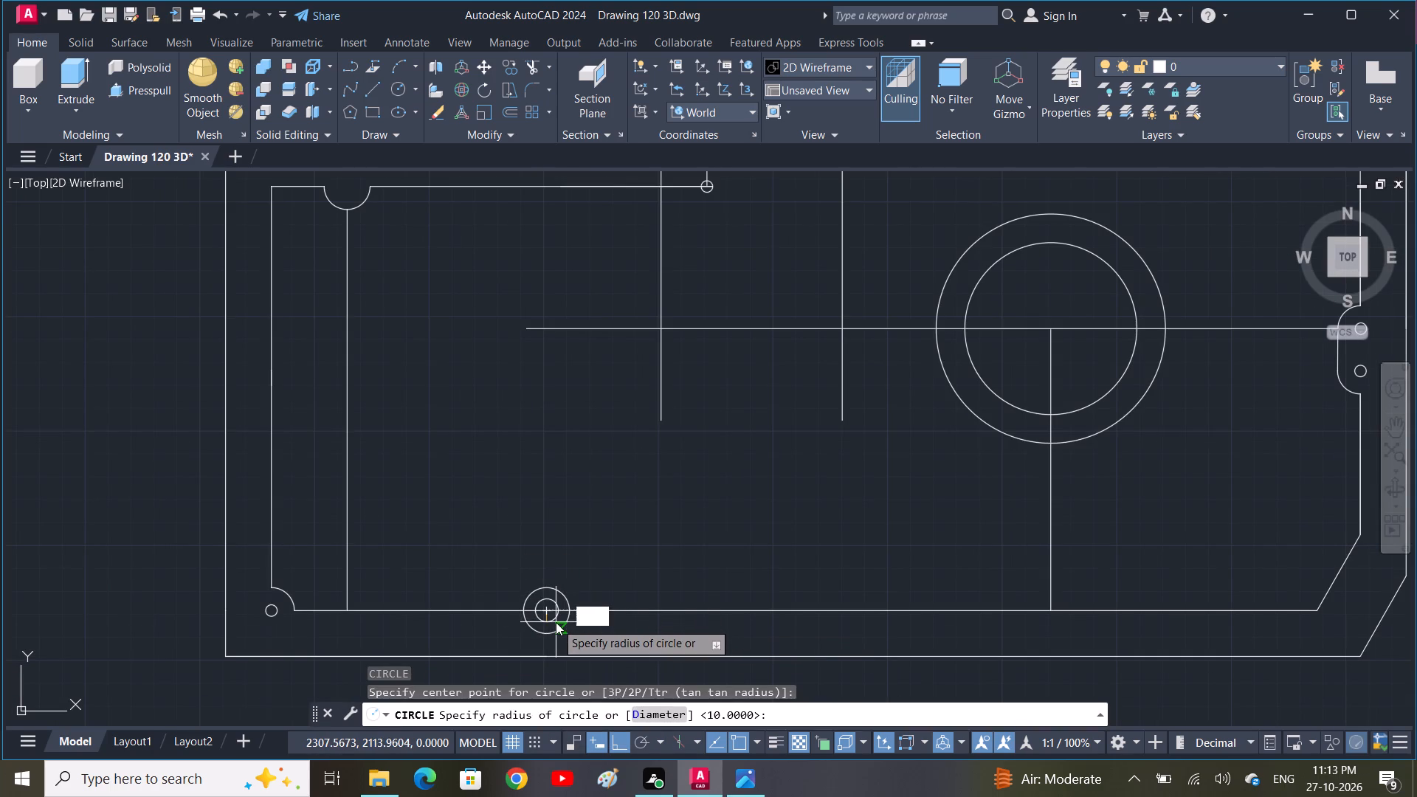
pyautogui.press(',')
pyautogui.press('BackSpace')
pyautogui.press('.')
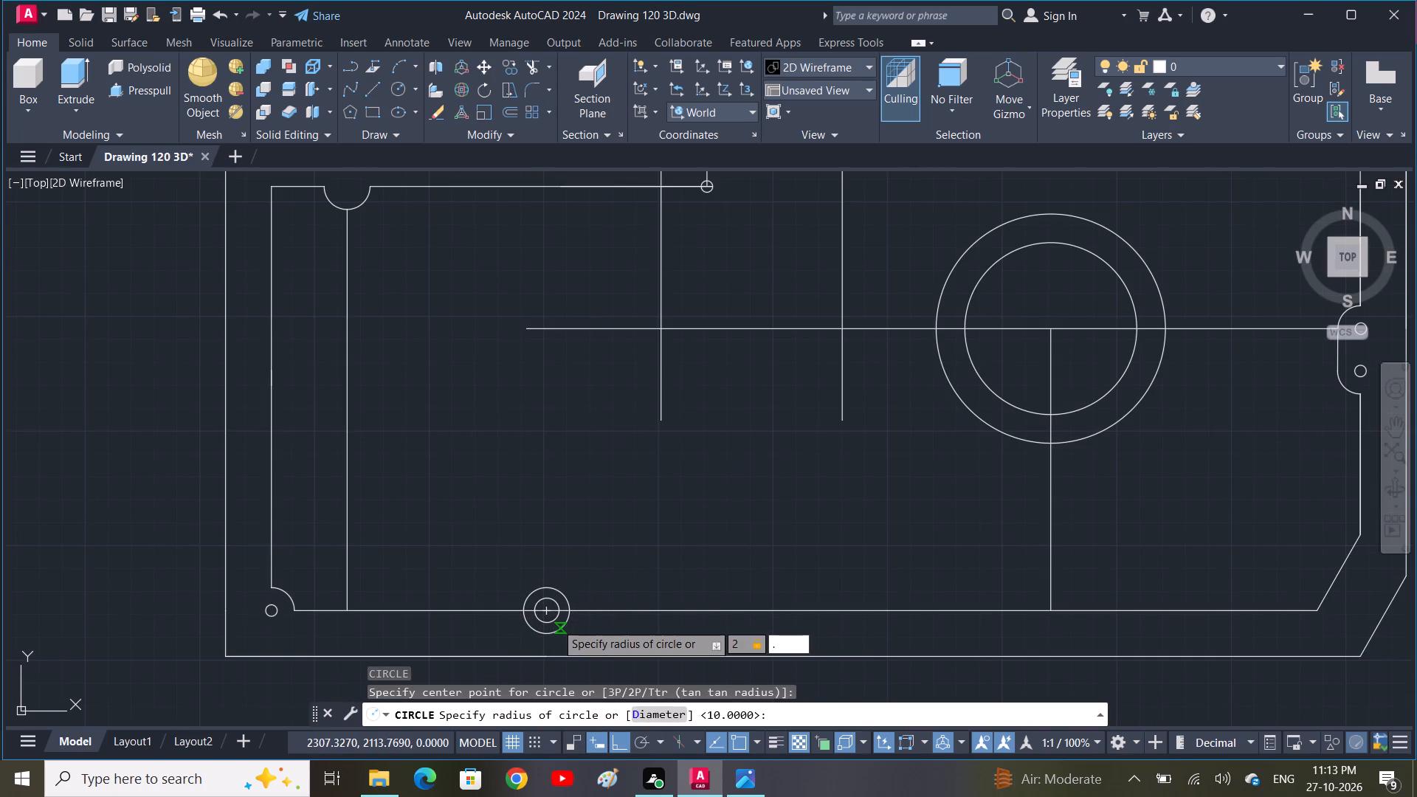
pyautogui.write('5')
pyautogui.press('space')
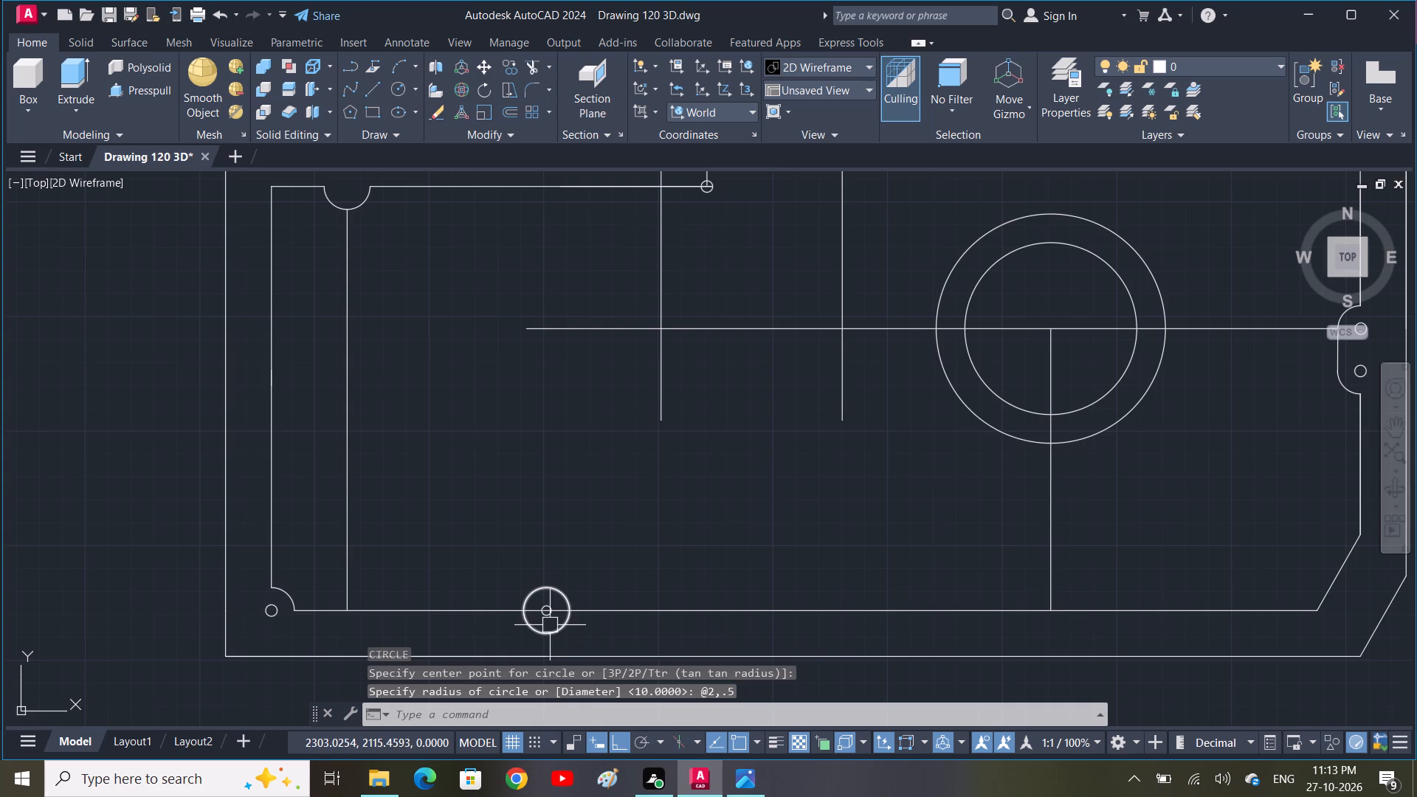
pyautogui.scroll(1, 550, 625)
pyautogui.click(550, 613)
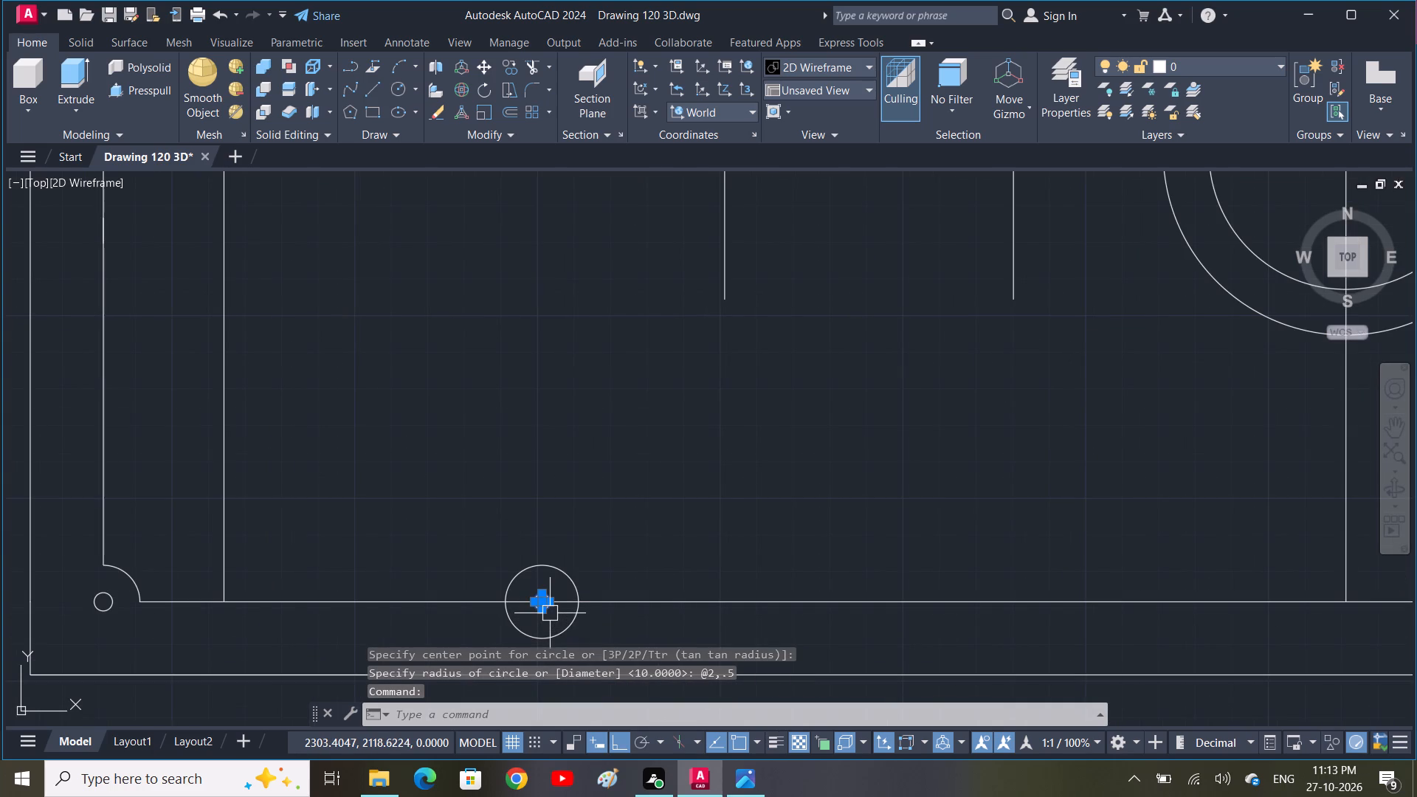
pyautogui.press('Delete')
# Draw a hole circle of diameter 5 at the centre of the radius 10 bottom-edge circle.
pyautogui.write('C')
pyautogui.press('space')
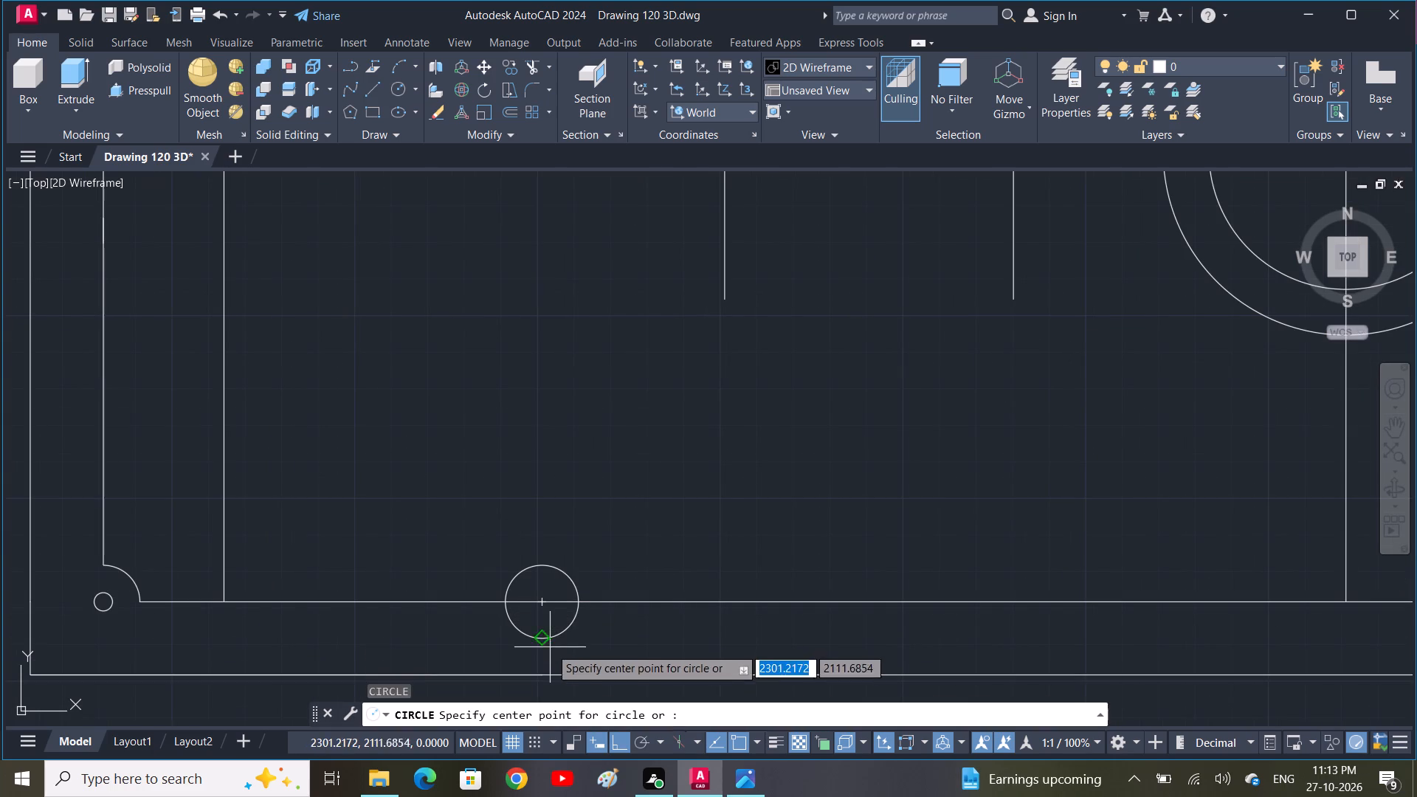
pyautogui.click(545, 607)
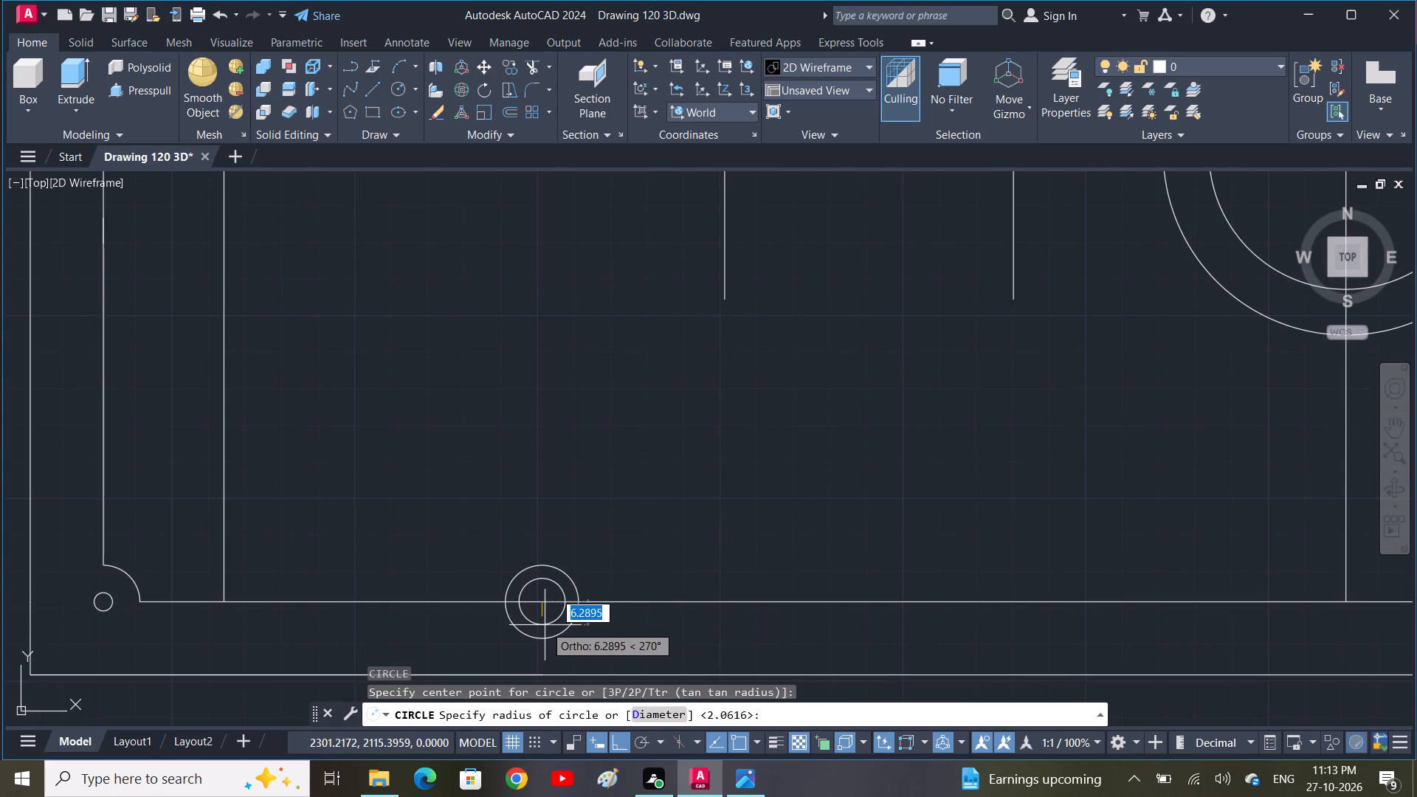
pyautogui.write('D 5')
pyautogui.press('space')
pyautogui.scroll(-2, 549, 638)
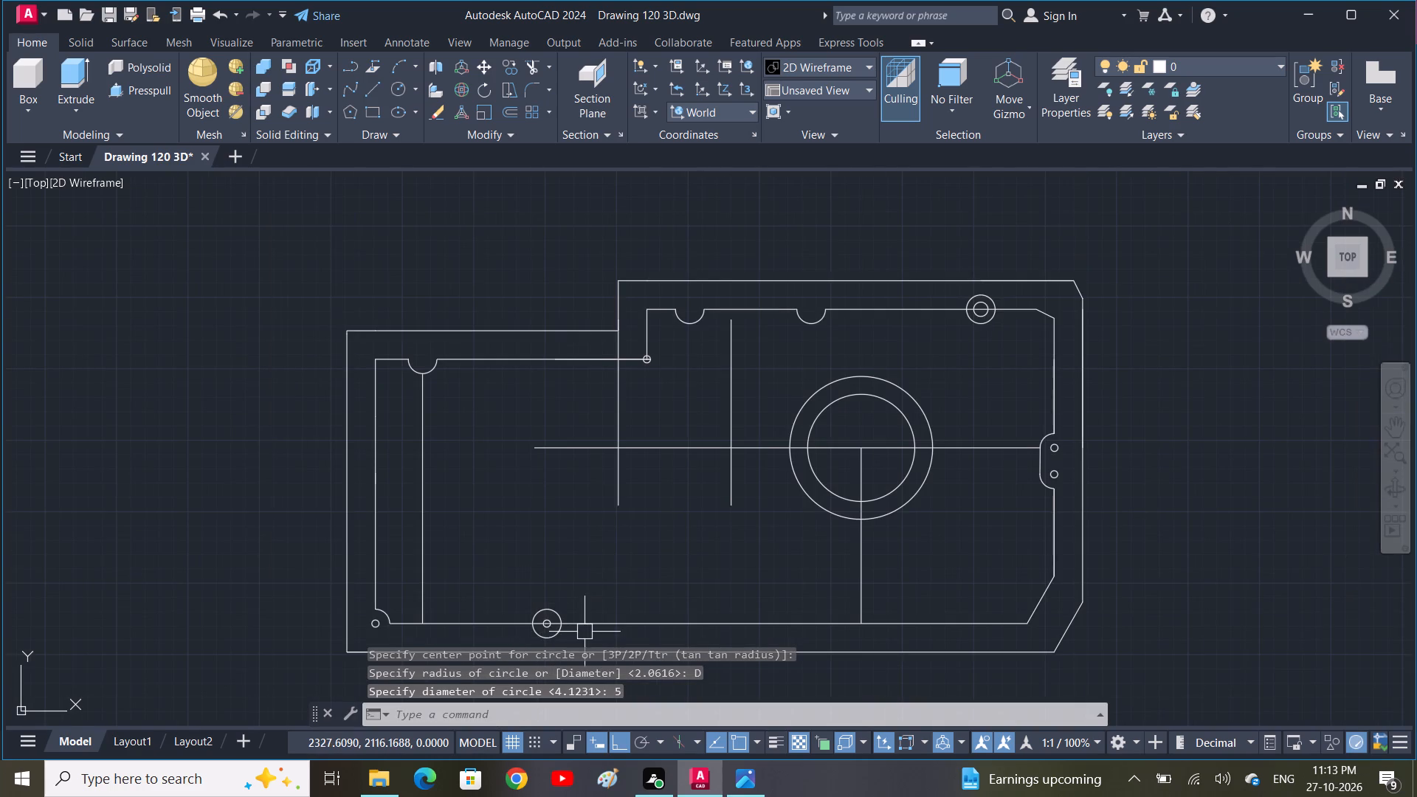
pyautogui.moveTo(585, 632); pyautogui.dragTo(601, 603, button='middle')
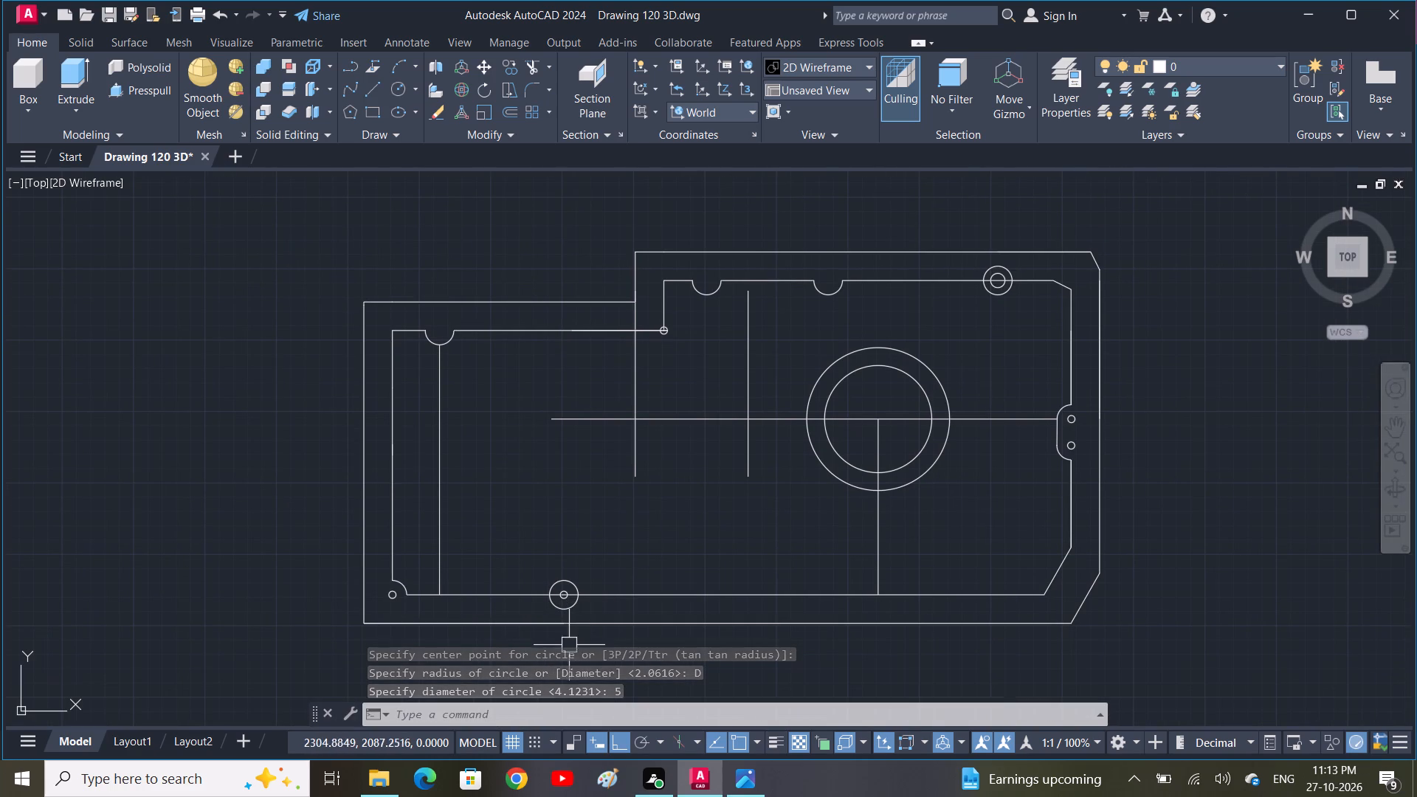
# Copy the radius 10 boss circle and its diameter 5 hole 125 units to the right along the inner bottom edge.
pyautogui.click(700, 776)
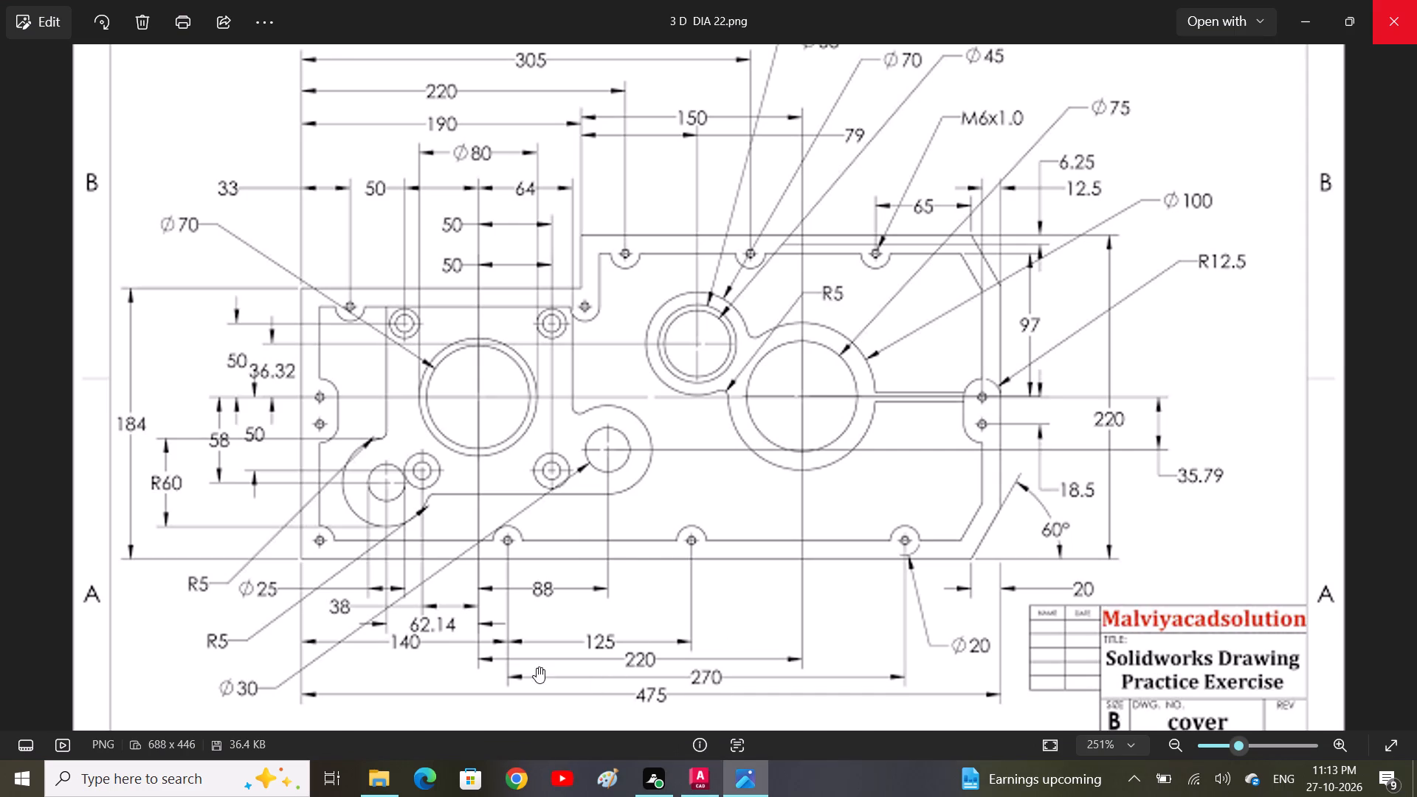
pyautogui.click(703, 783)
pyautogui.press('l')
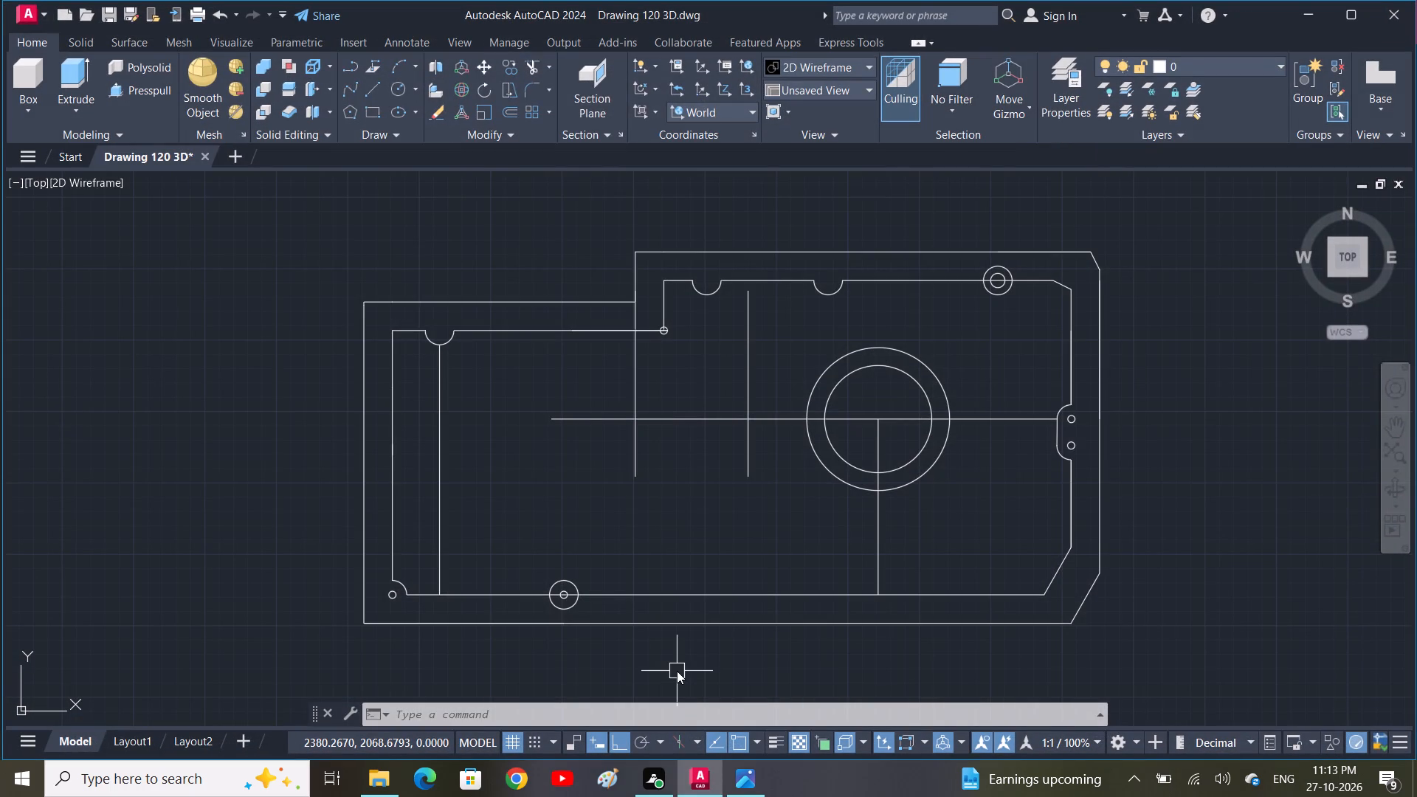
pyautogui.press('Escape')
pyautogui.click(573, 583)
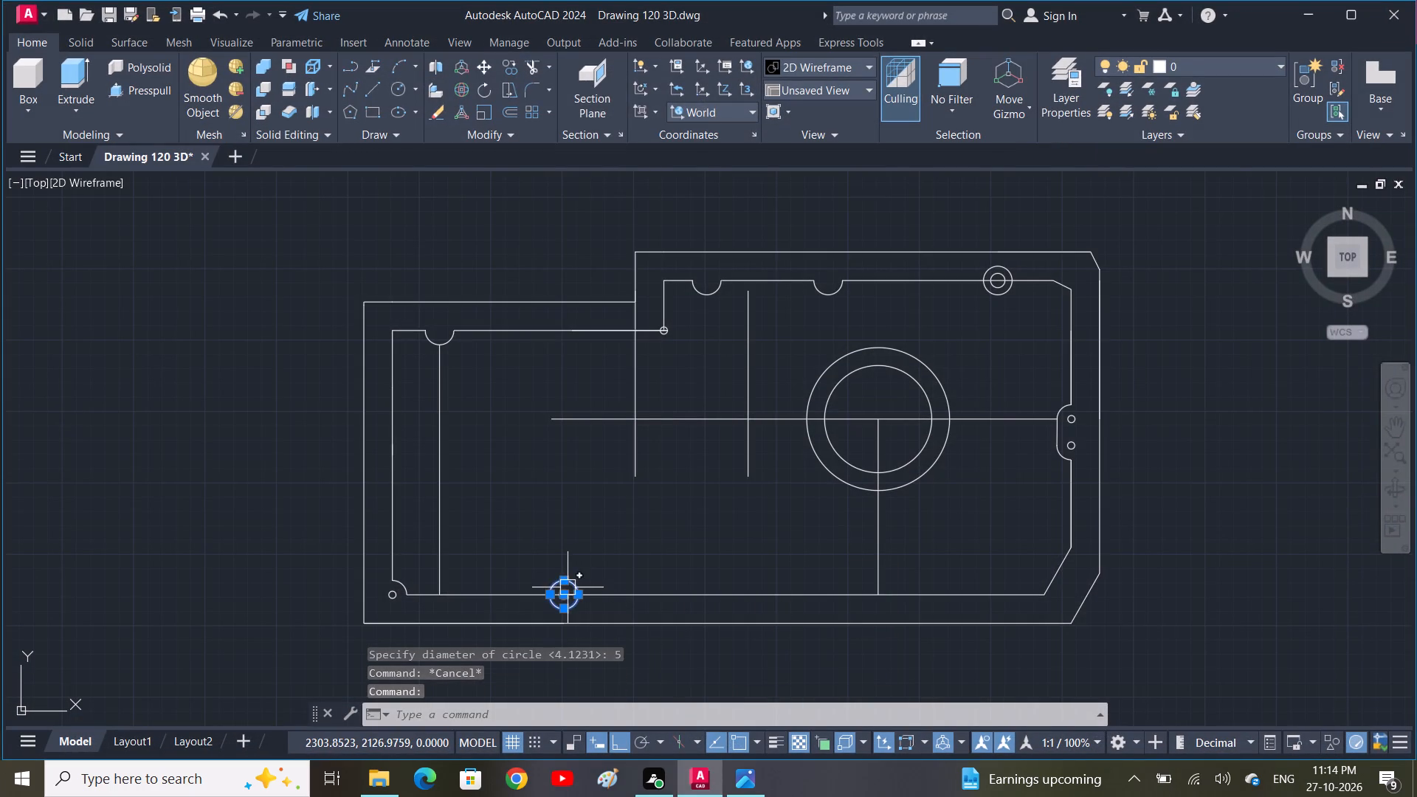
pyautogui.scroll(2, 568, 587)
pyautogui.click(556, 603)
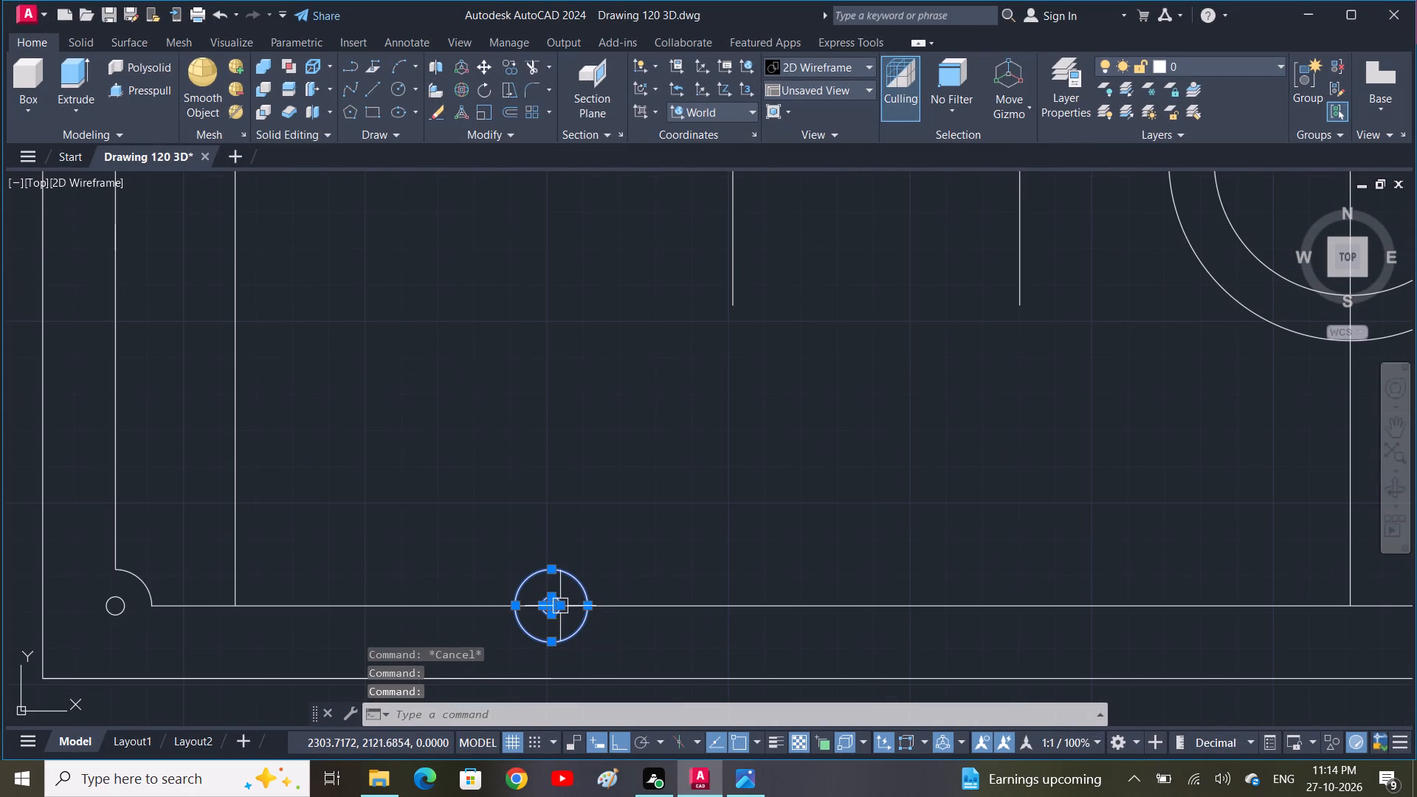
pyautogui.write('CO')
pyautogui.press('space')
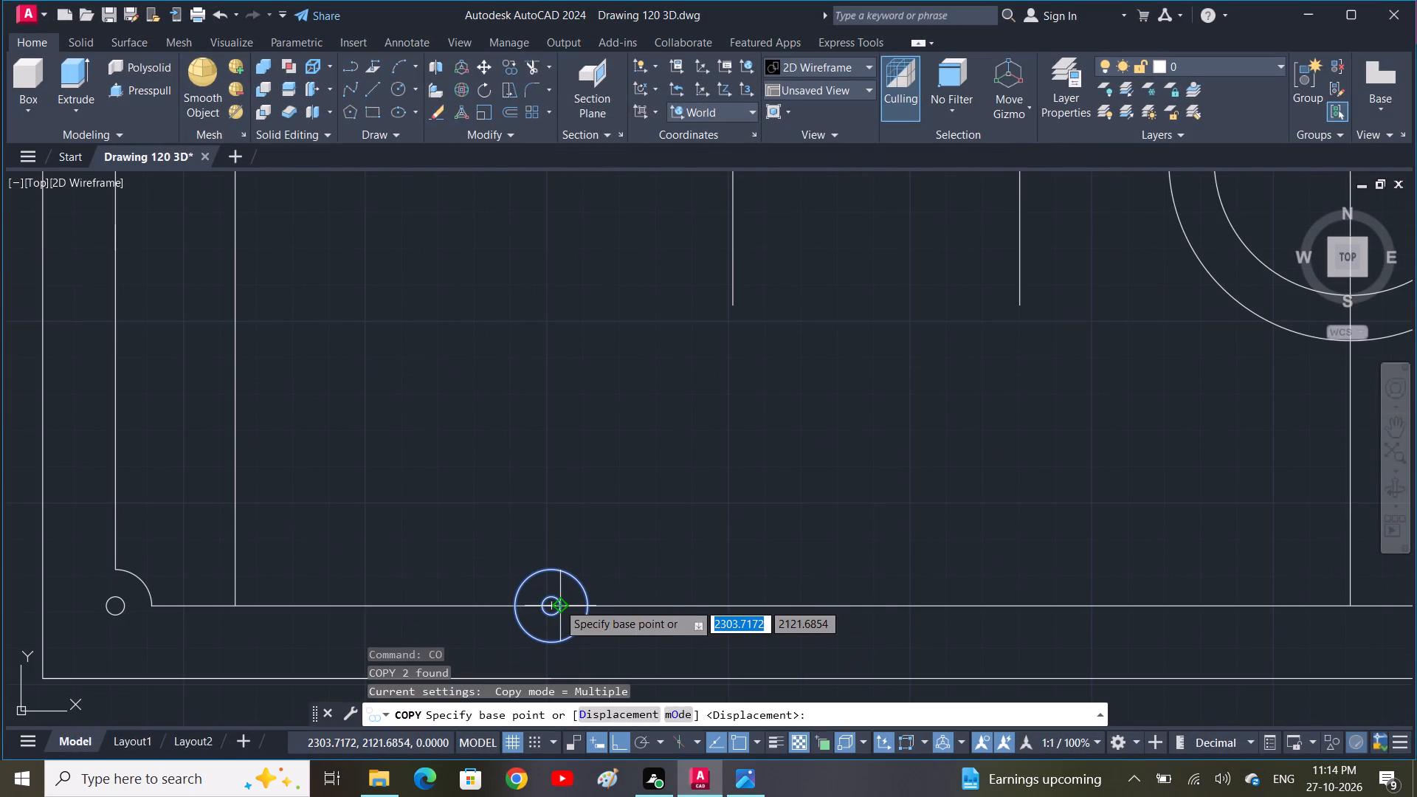
pyautogui.click(547, 603)
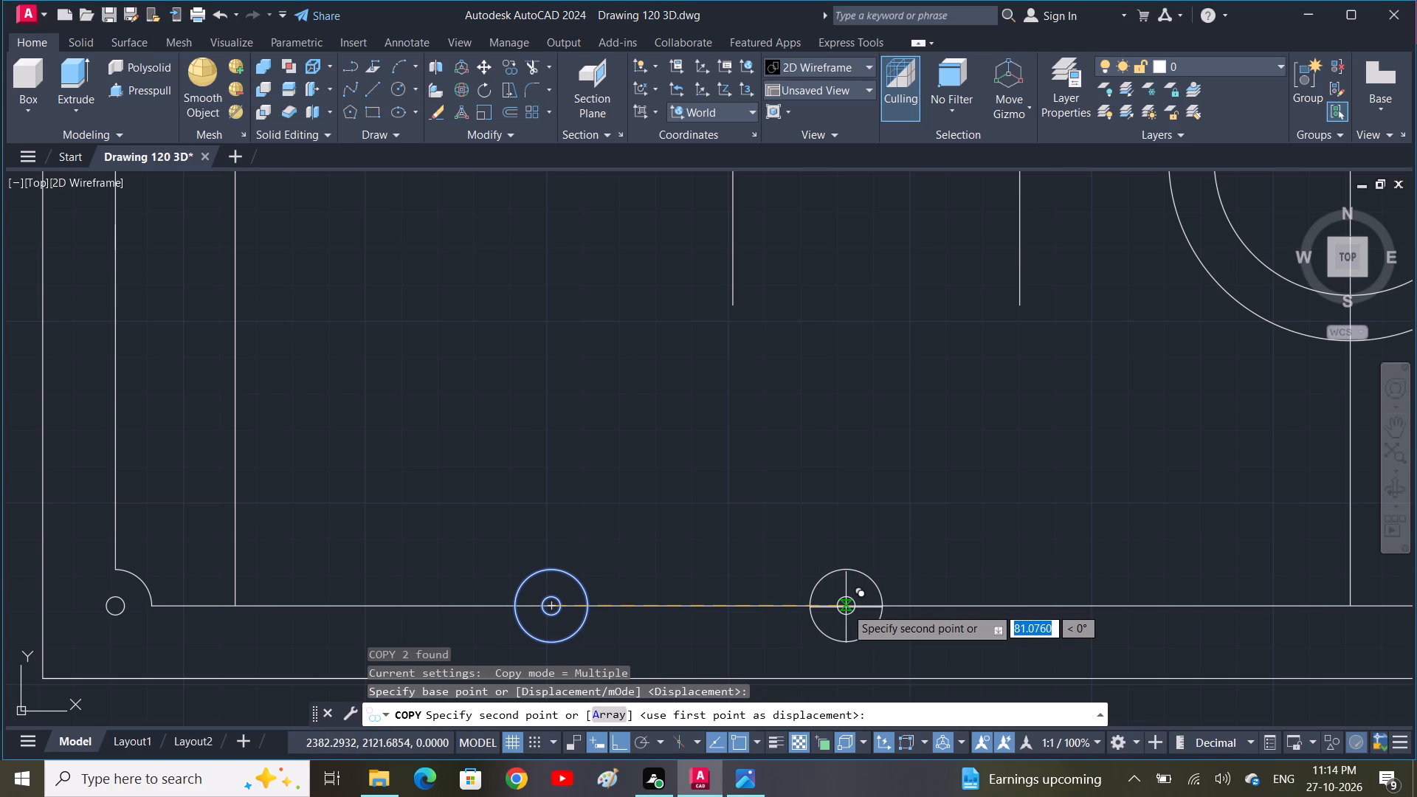
pyautogui.write('125')
pyautogui.press('space')
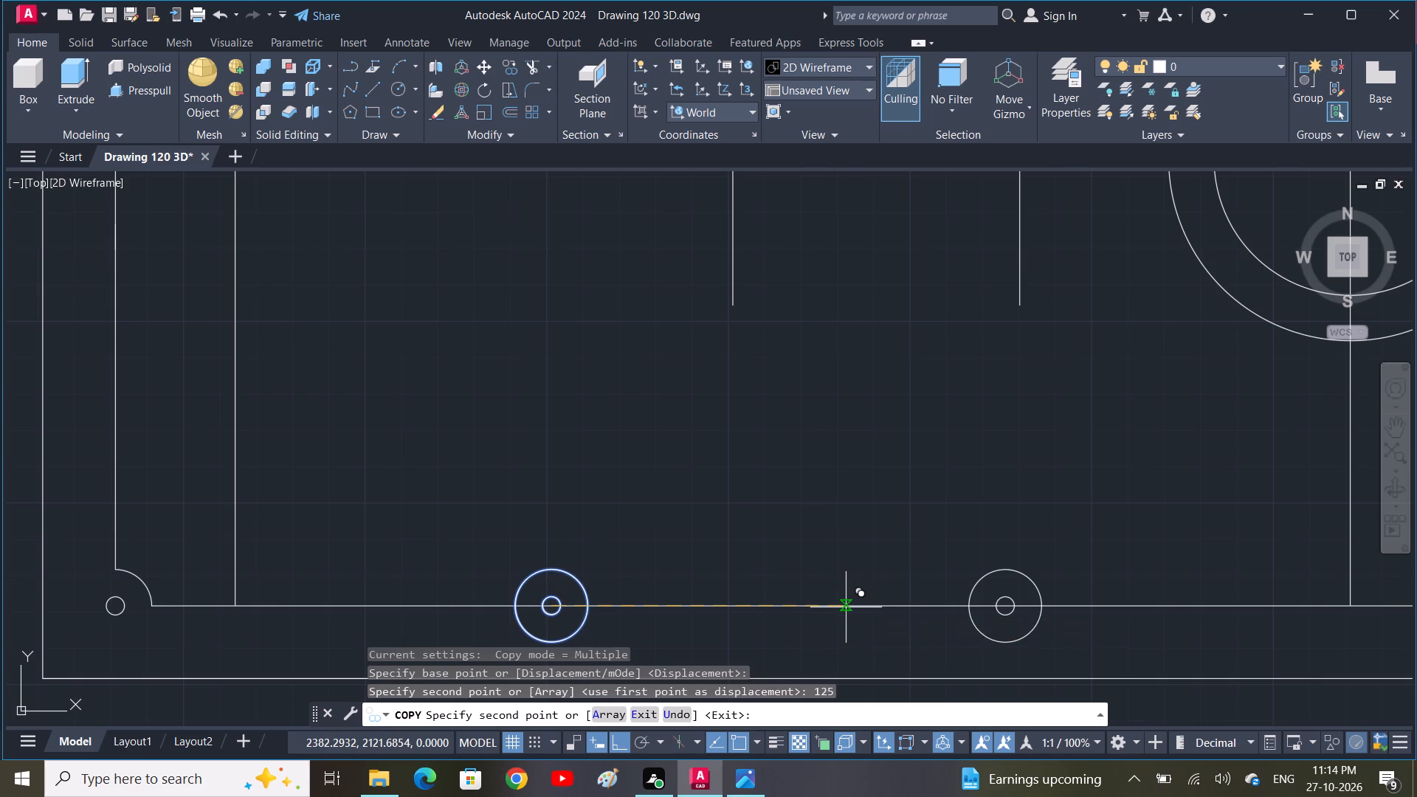
pyautogui.scroll(-1, 892, 648)
pyautogui.press('Escape')
pyautogui.moveTo(894, 662); pyautogui.dragTo(969, 543, button='middle')
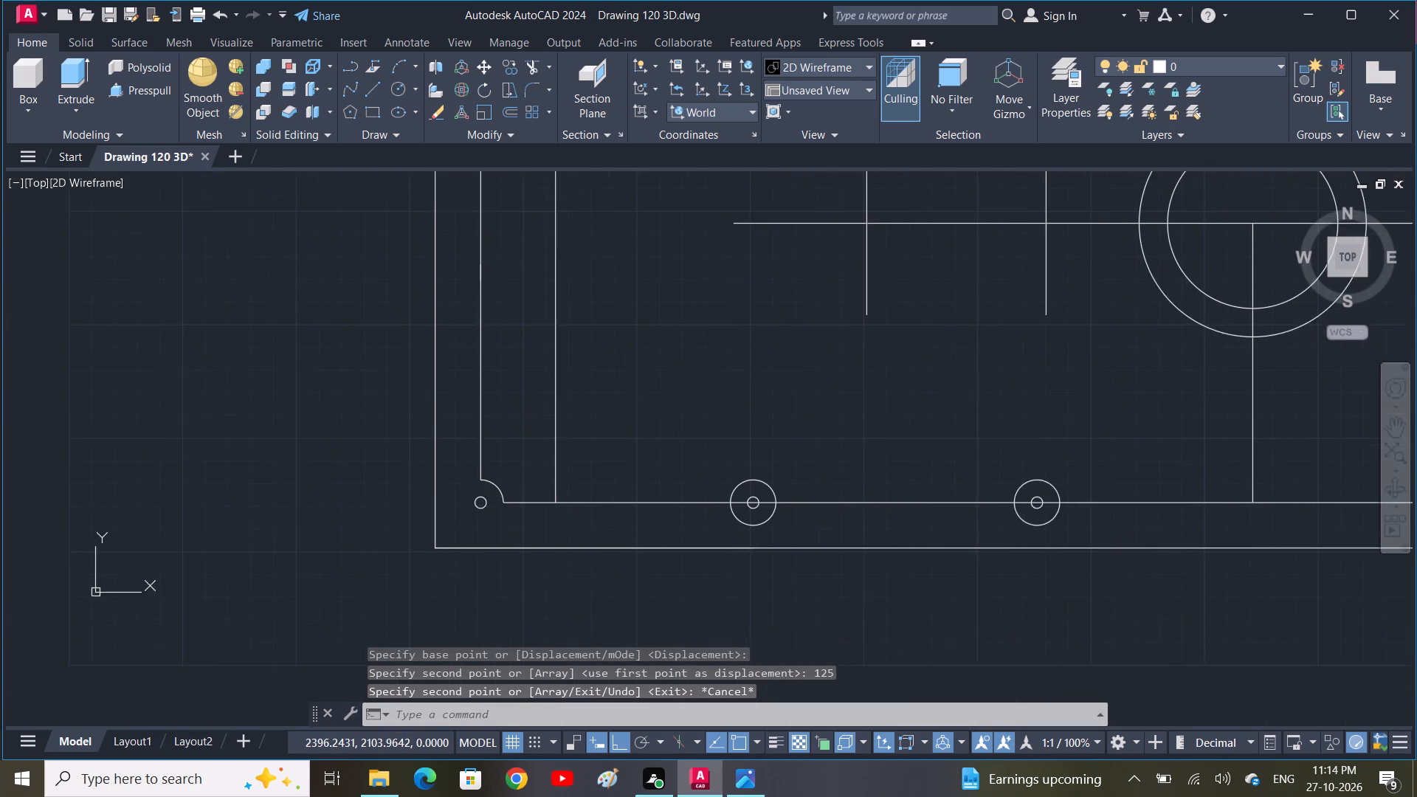
pyautogui.scroll(-1, 964, 565)
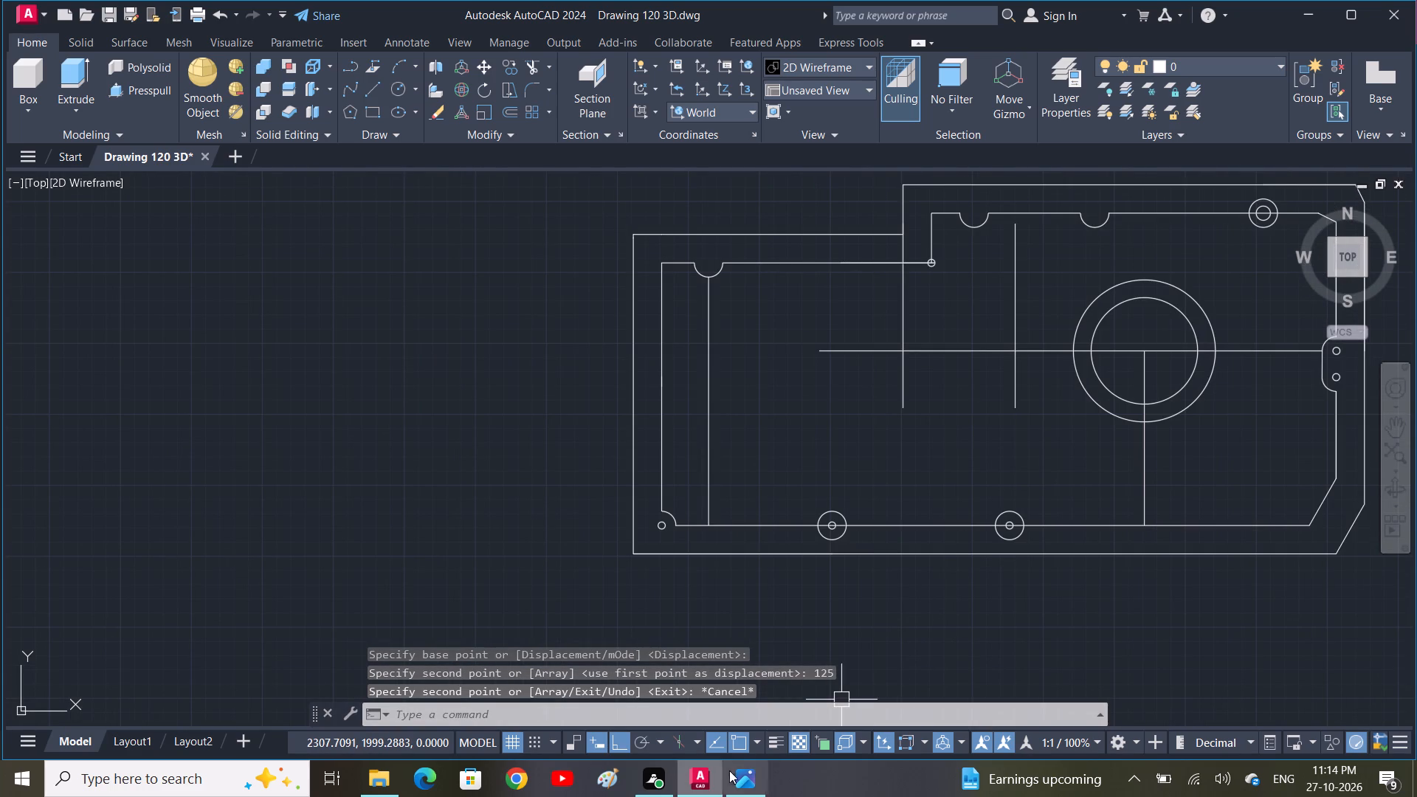
# Copy the original bottom-edge boss circle and its hole, the leftmost concentric pair, 270 units to the right along the inner bottom edge.
pyautogui.click(744, 770)
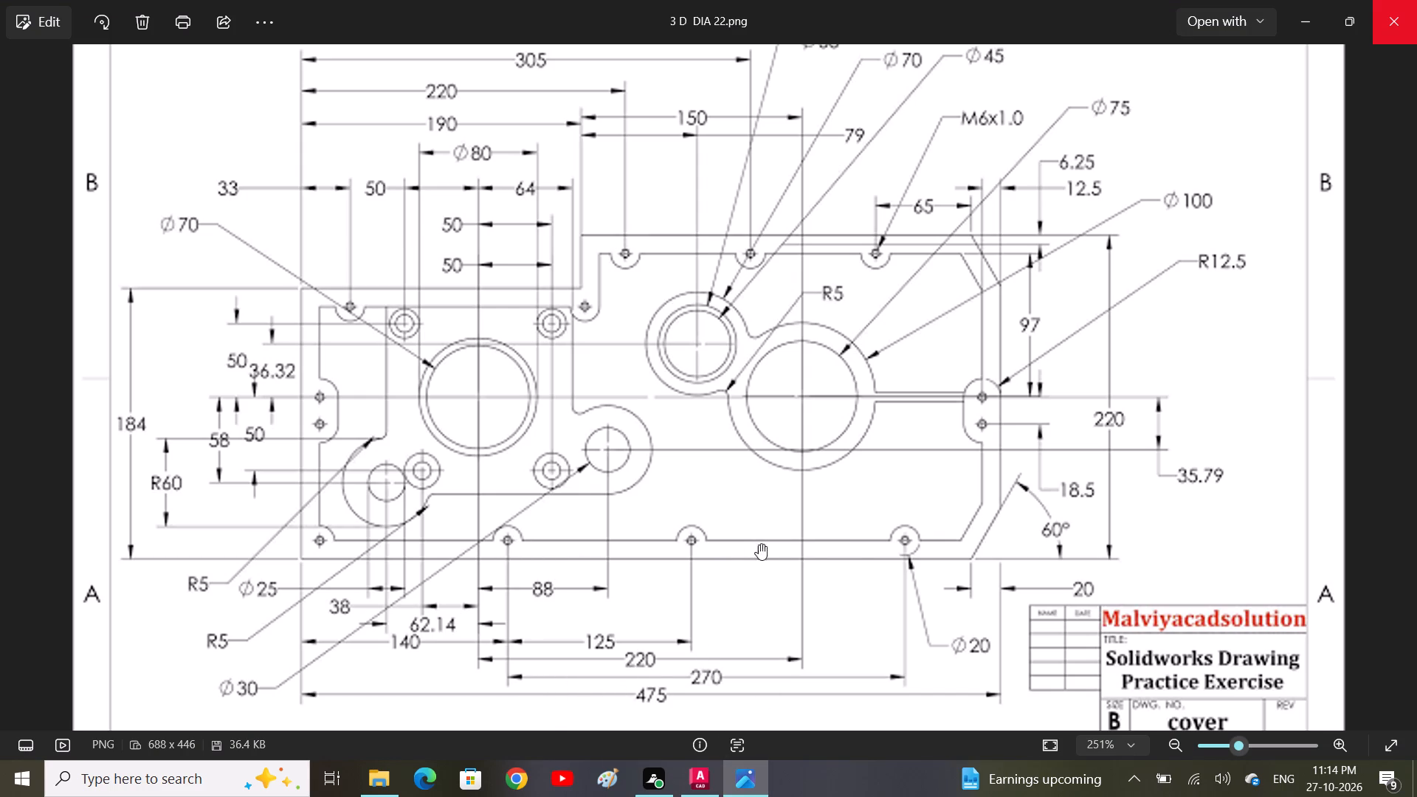
pyautogui.click(703, 781)
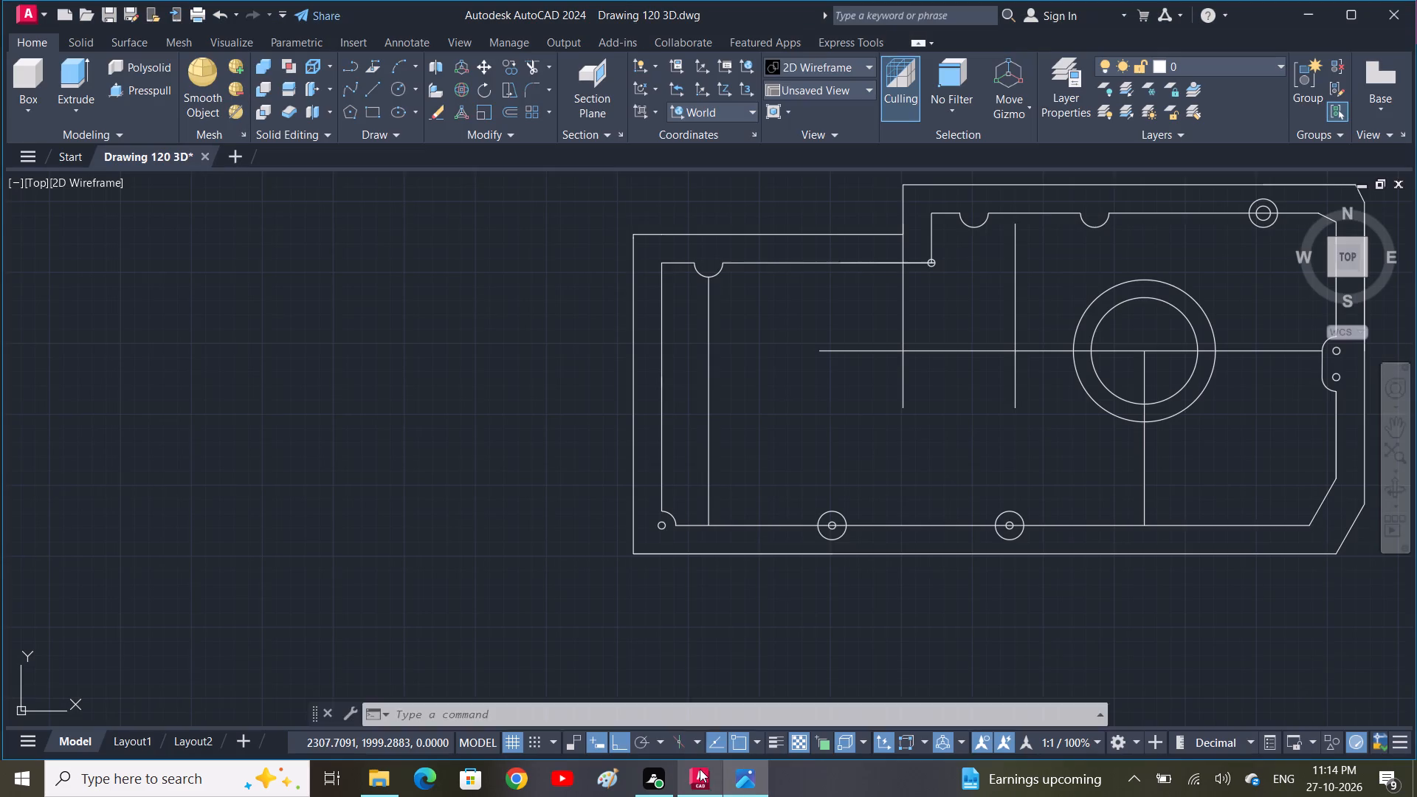
pyautogui.click(843, 519)
pyautogui.scroll(2, 827, 522)
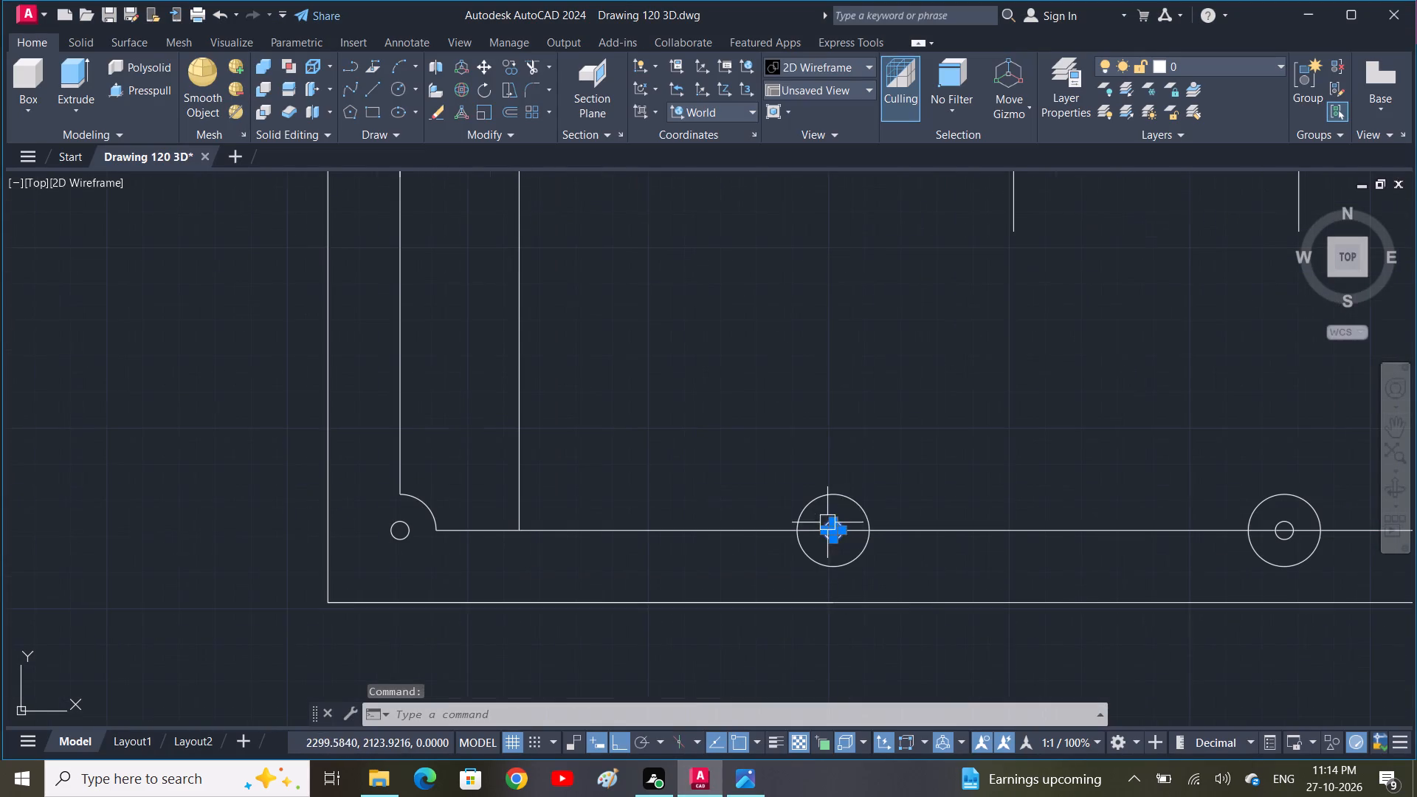
pyautogui.click(870, 498)
pyautogui.click(827, 529)
pyautogui.press('Escape')
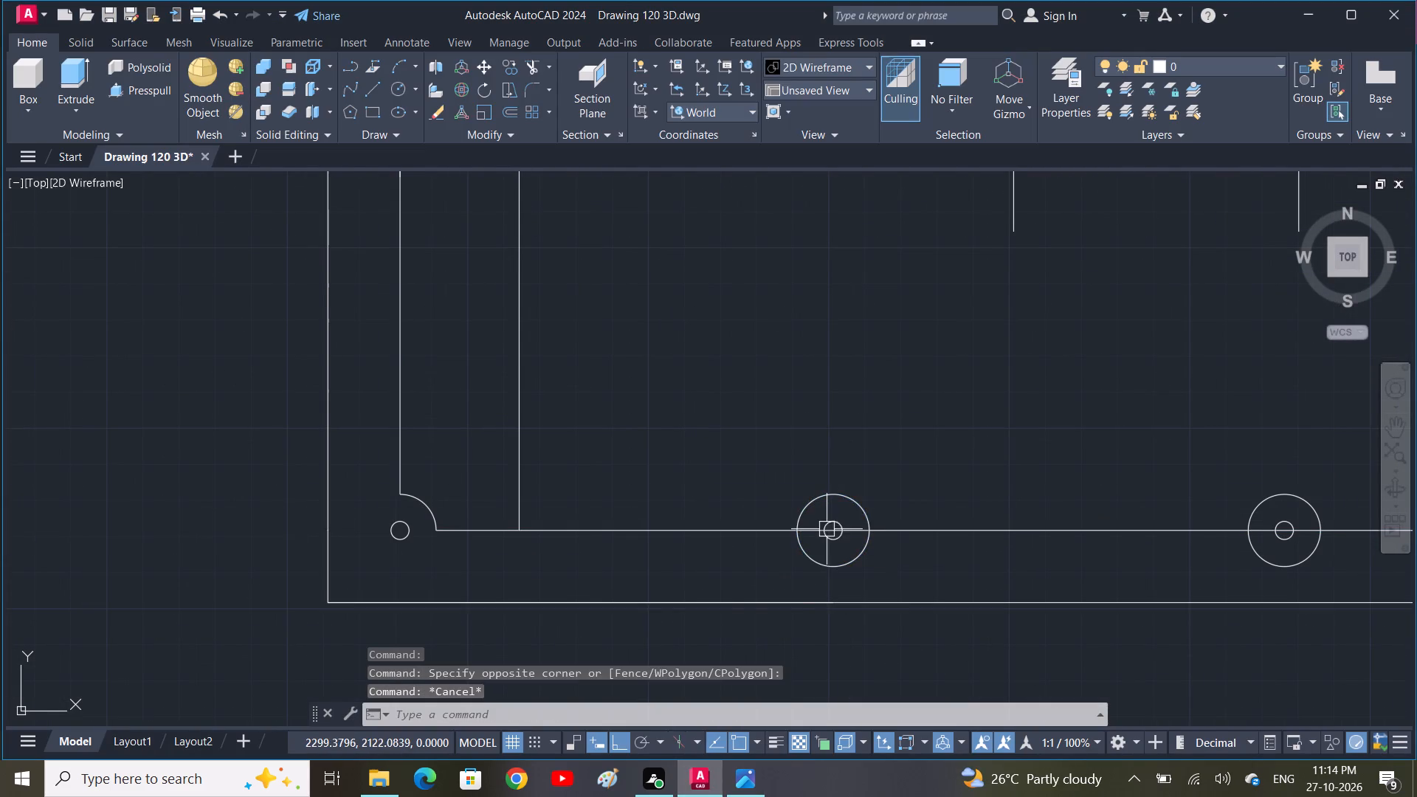
pyautogui.click(863, 500)
pyautogui.scroll(2, 849, 517)
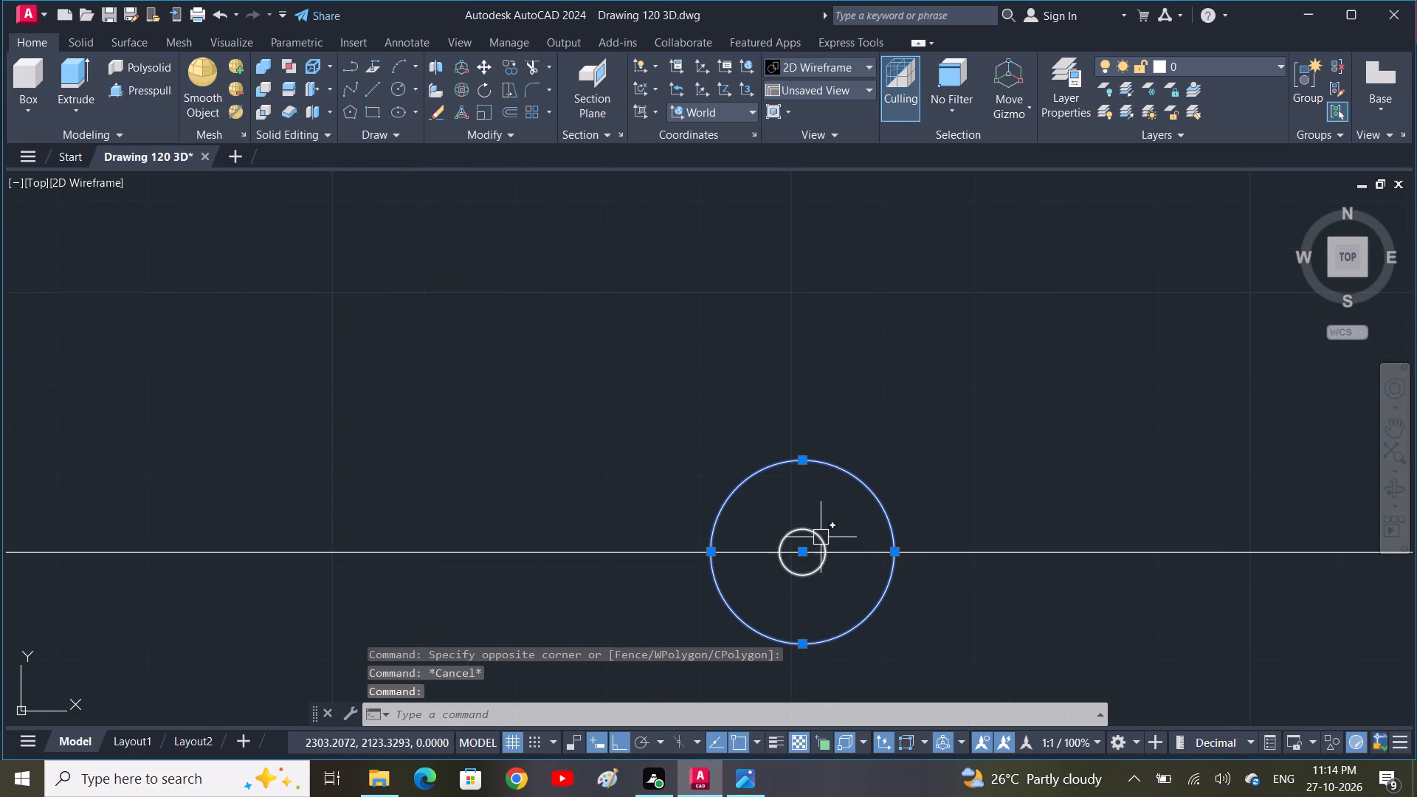
pyautogui.click(821, 537)
pyautogui.write('CO')
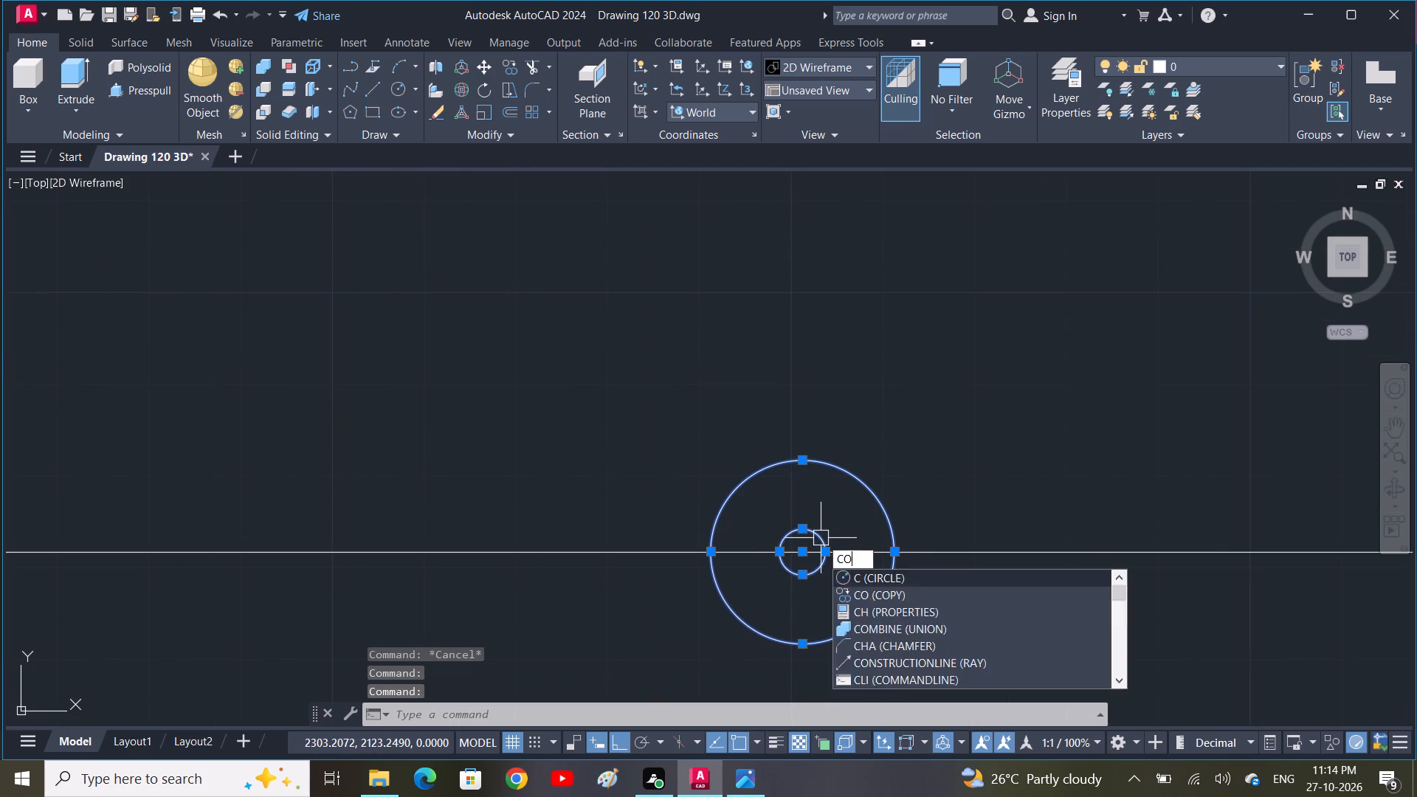
pyautogui.press('space')
pyautogui.click(801, 550)
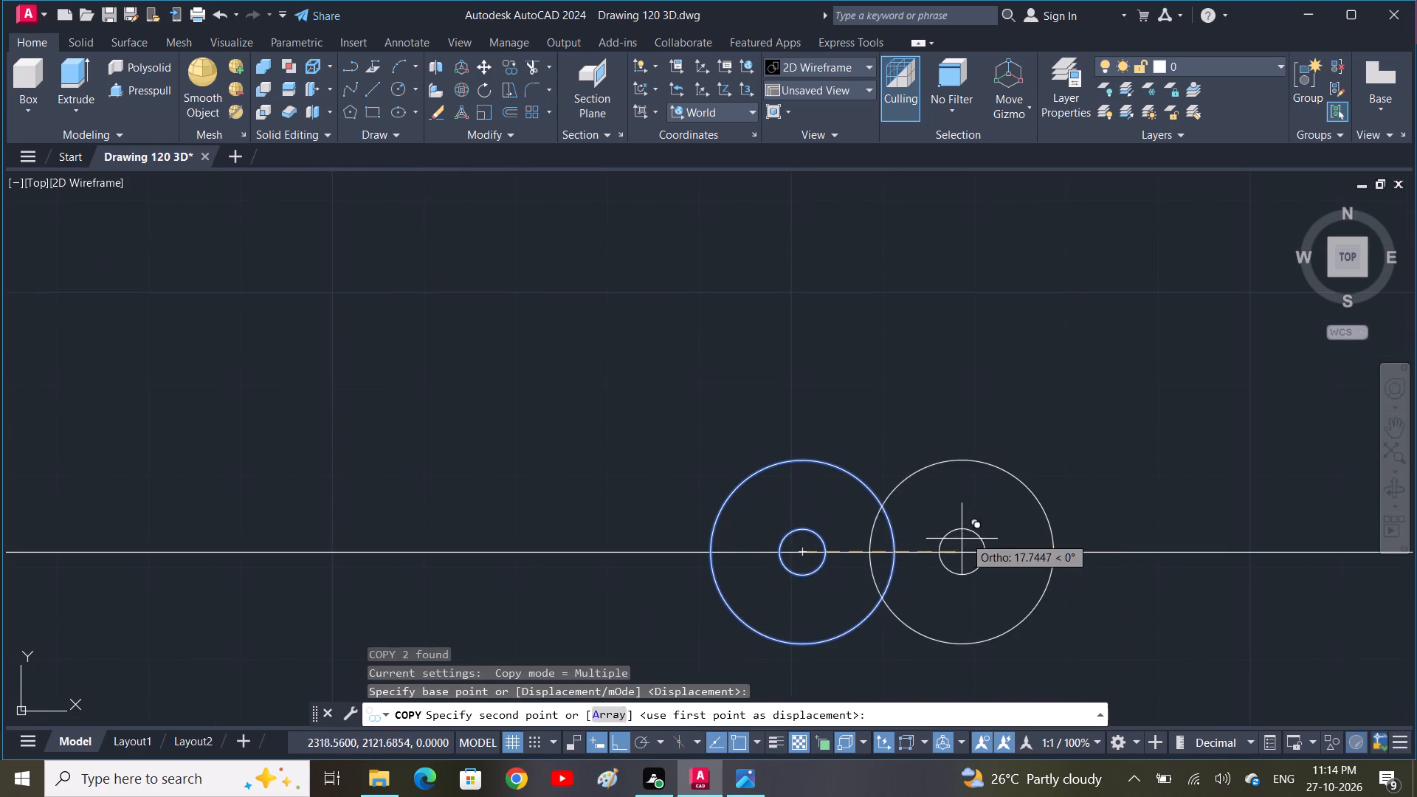
pyautogui.click(751, 773)
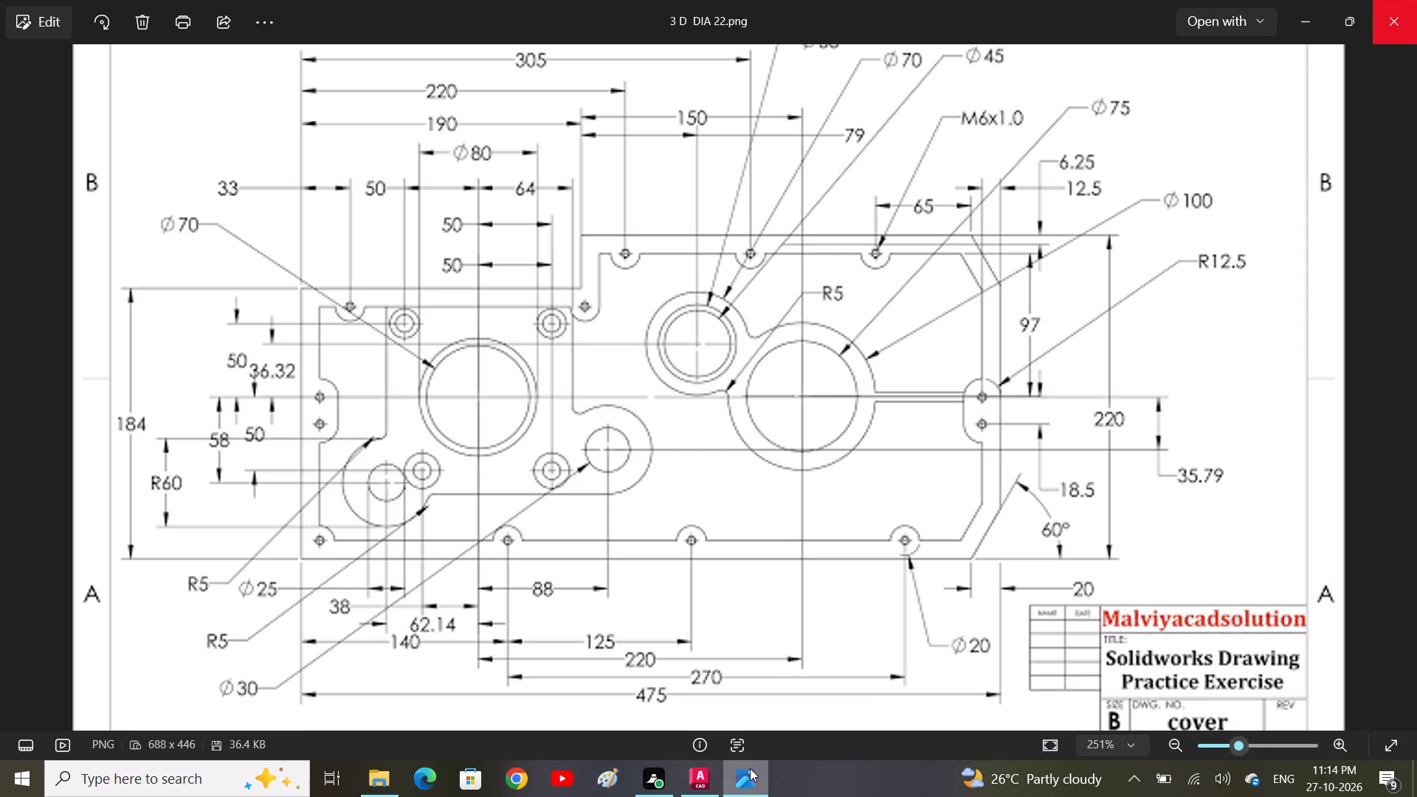
pyautogui.click(697, 773)
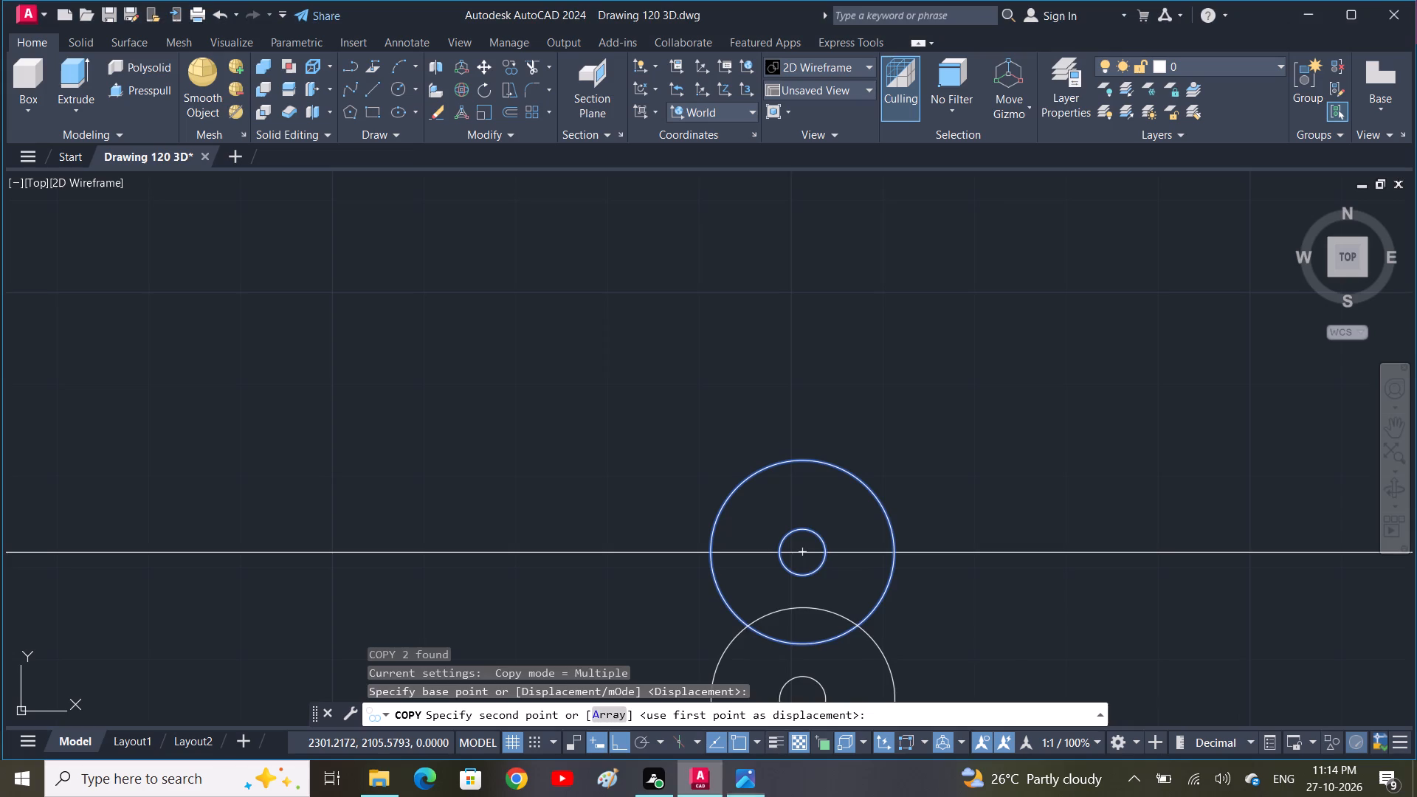
pyautogui.scroll(-2, 968, 536)
pyautogui.moveTo(990, 541); pyautogui.dragTo(654, 586, button='middle')
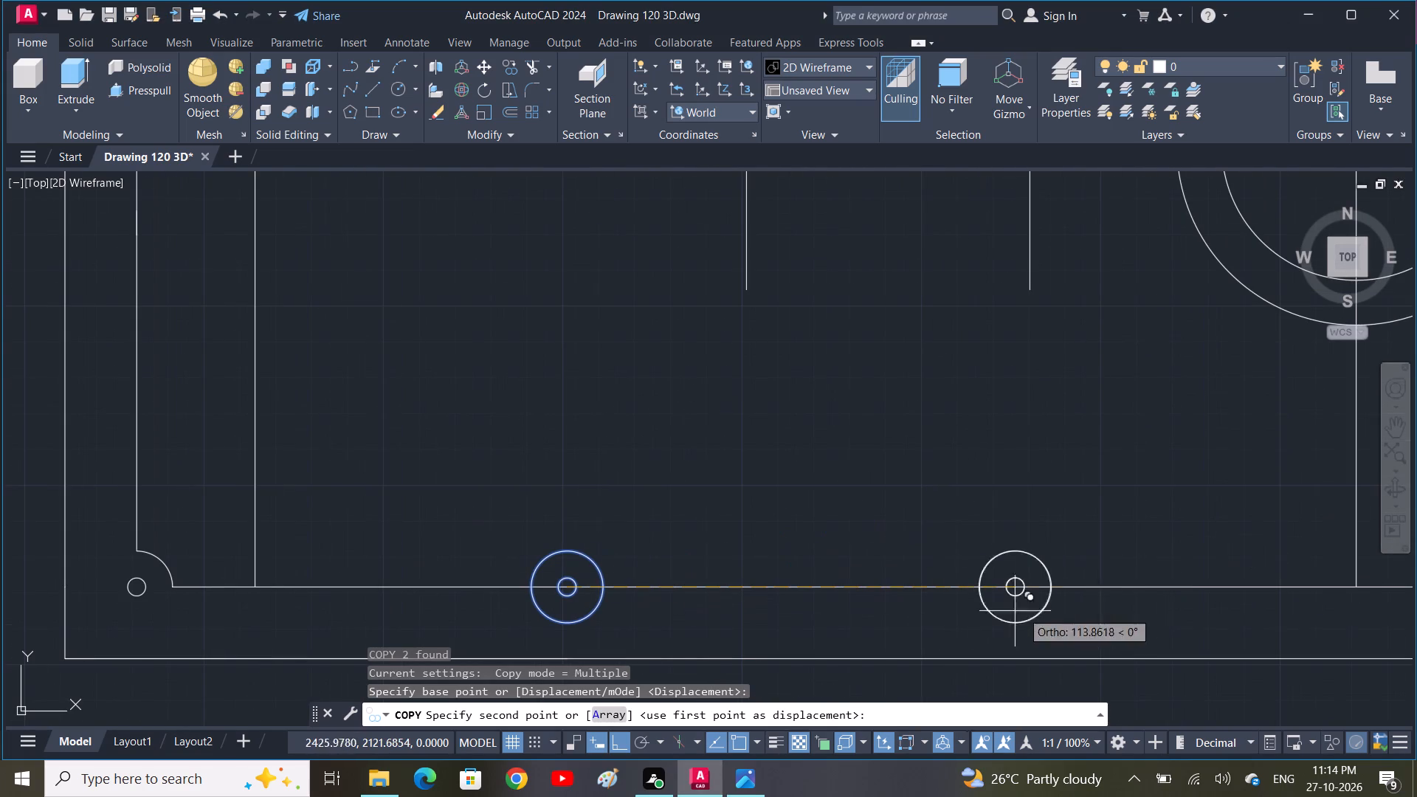
pyautogui.press('2')
pyautogui.press('7')
pyautogui.press('0')
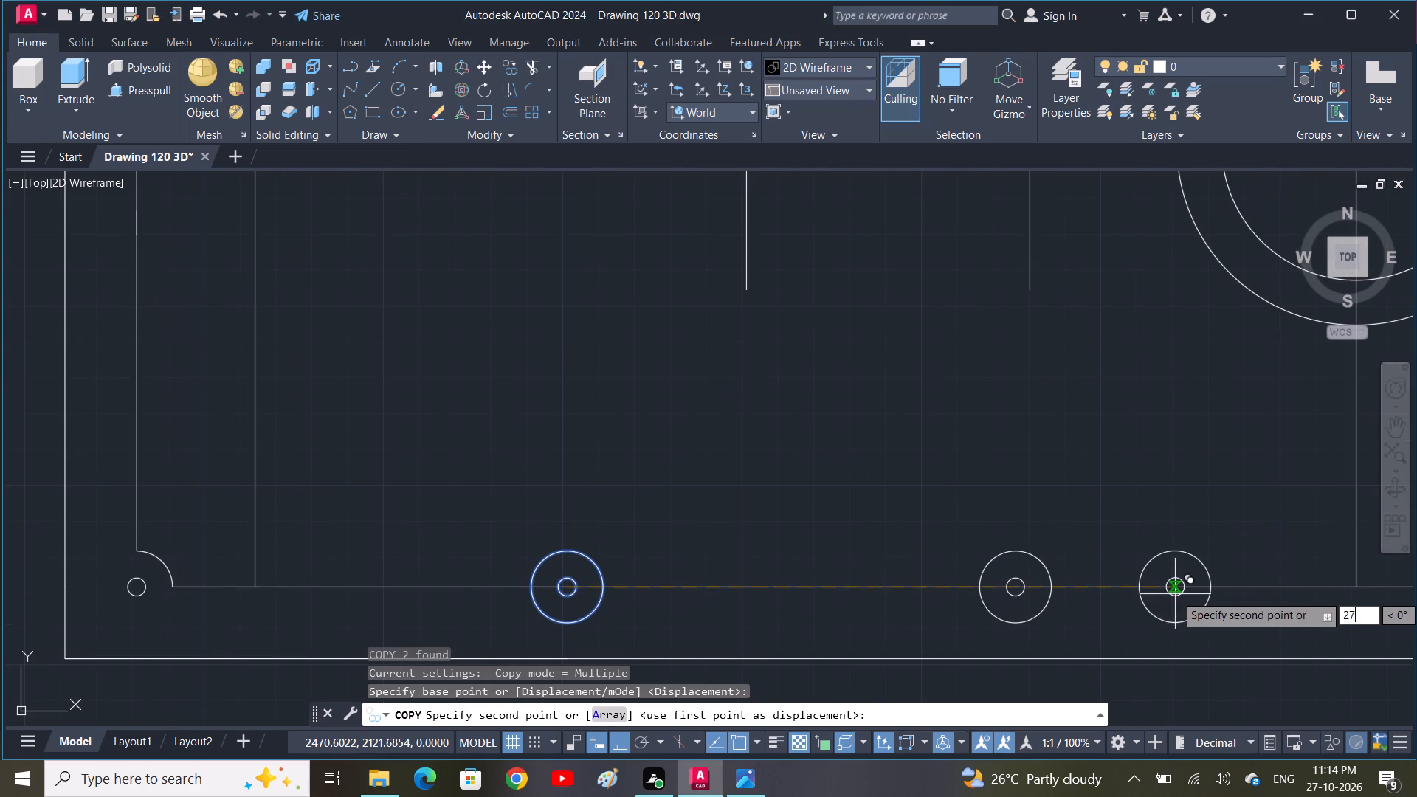
pyautogui.press('space')
pyautogui.press('space')
pyautogui.scroll(-2, 1171, 607)
pyautogui.moveTo(1170, 612); pyautogui.dragTo(1156, 620, button='middle')
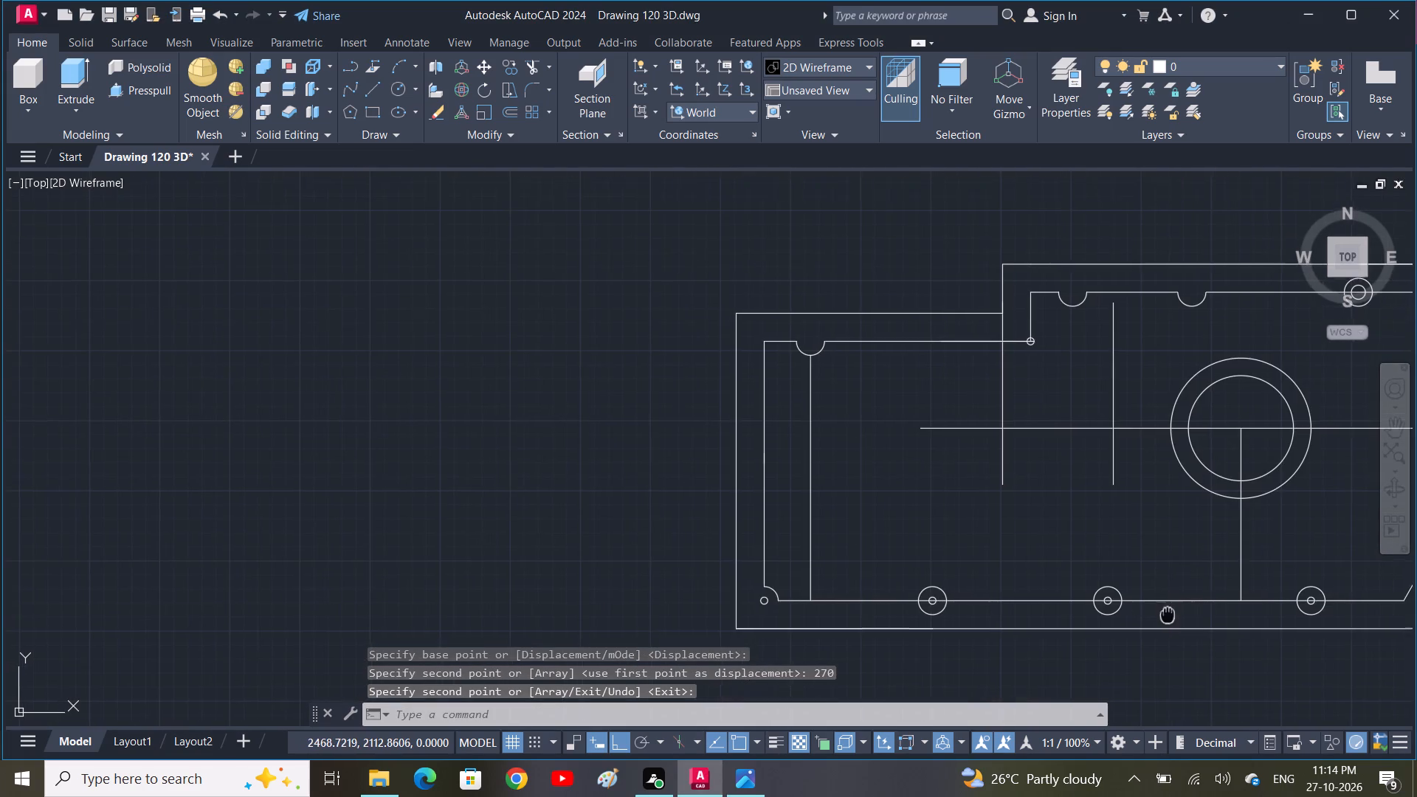
pyautogui.moveTo(1156, 620); pyautogui.dragTo(996, 614, button='middle')
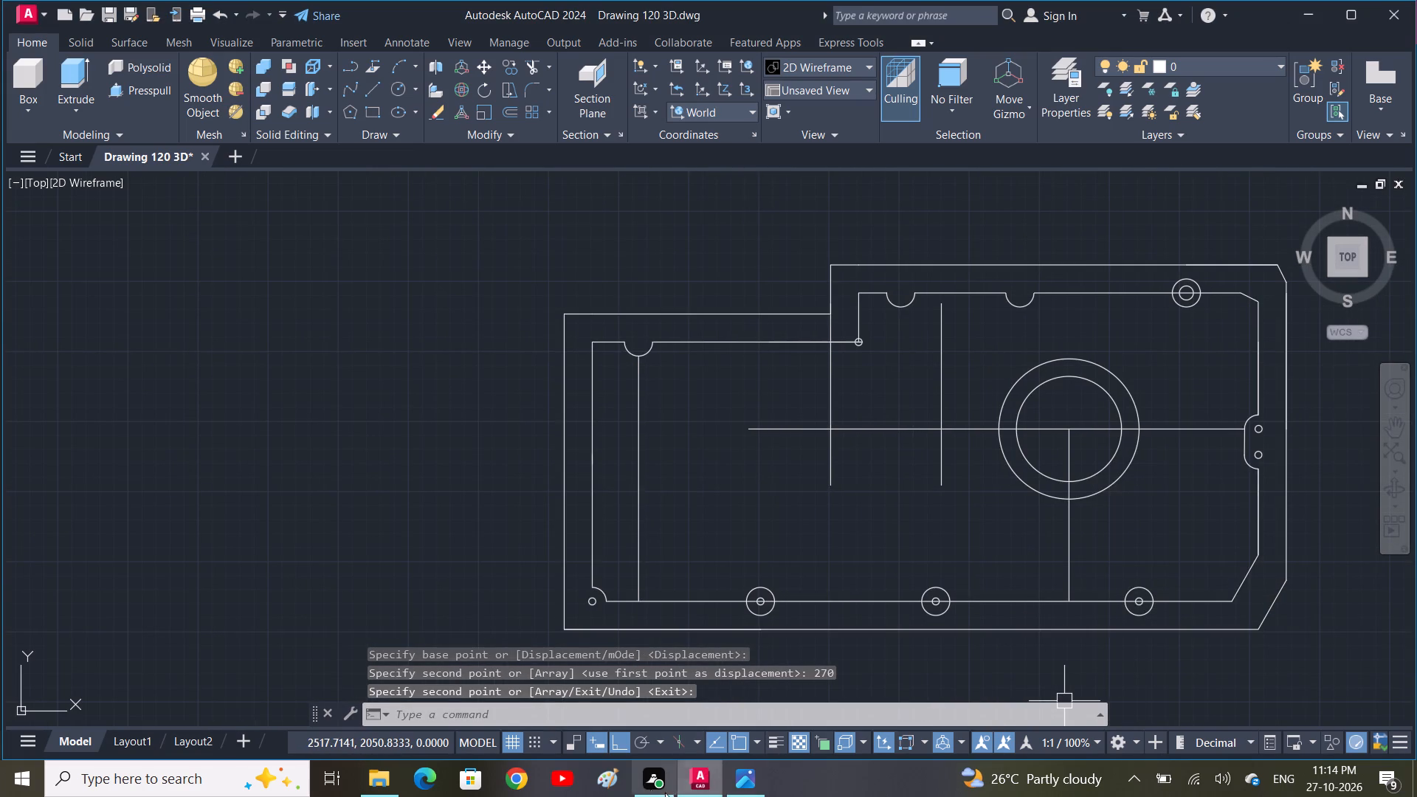
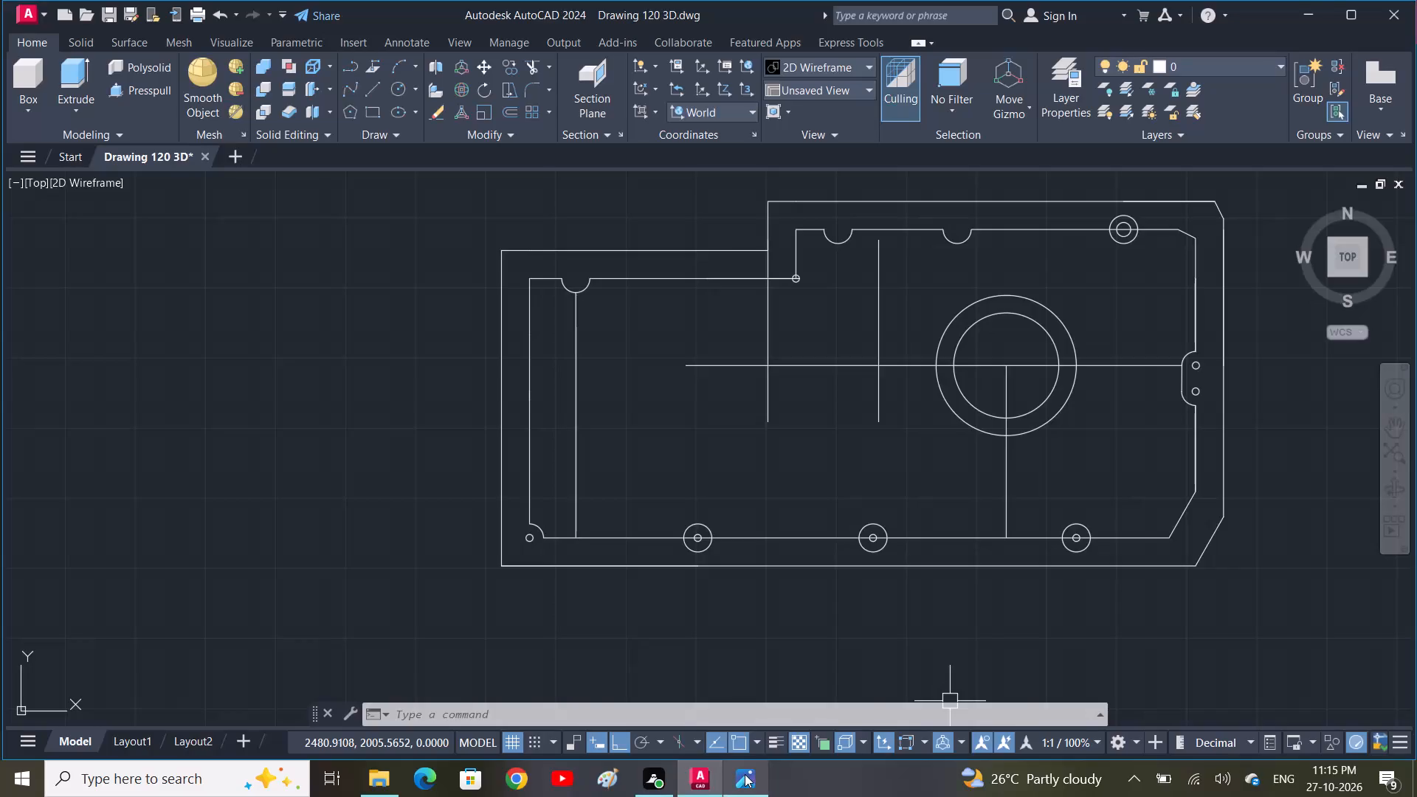
# Switch to the reference image 3 D DIA 22.png in Photos and examine the cover's dimensions on its left portion.
pyautogui.click(745, 774)
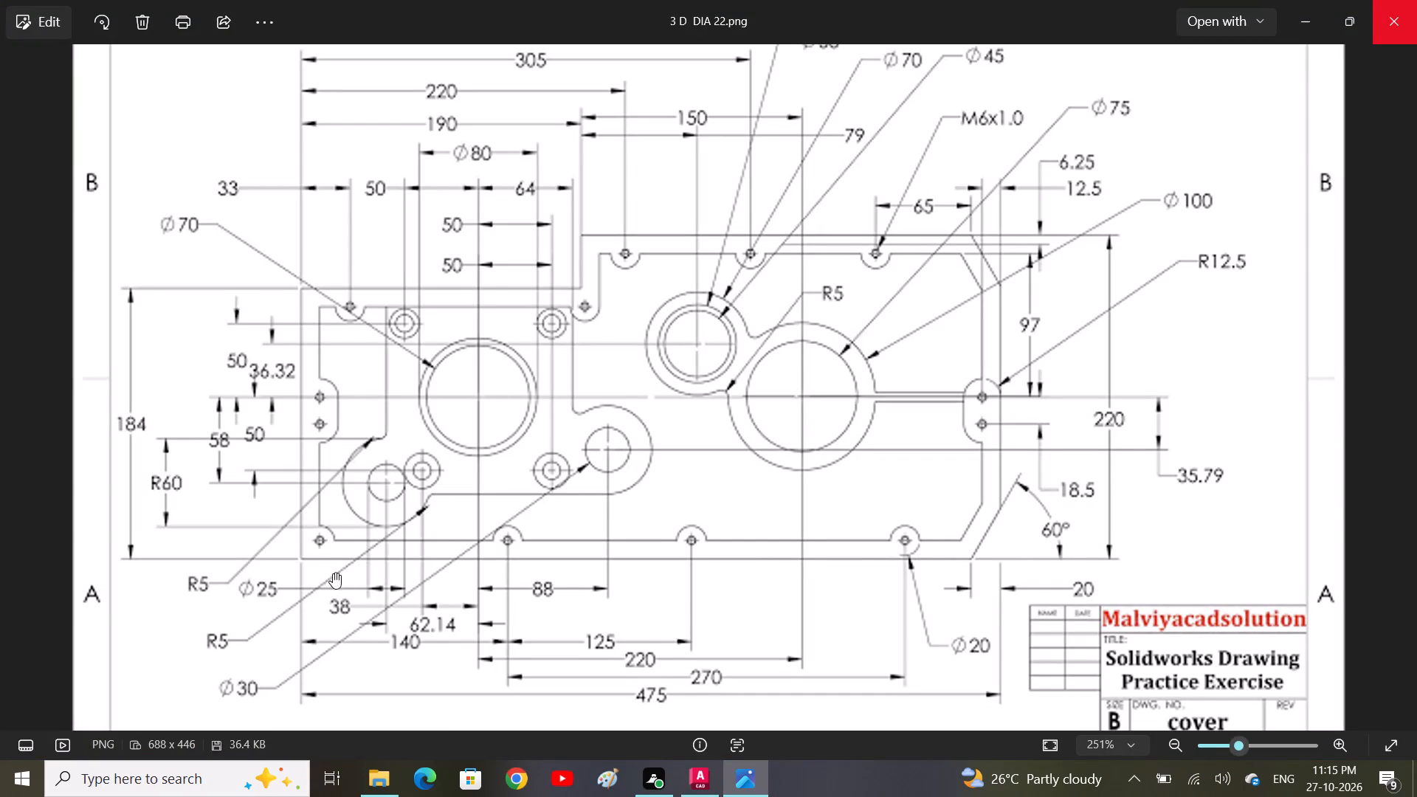
pyautogui.moveTo(328, 567); pyautogui.dragTo(398, 569, button='middle')
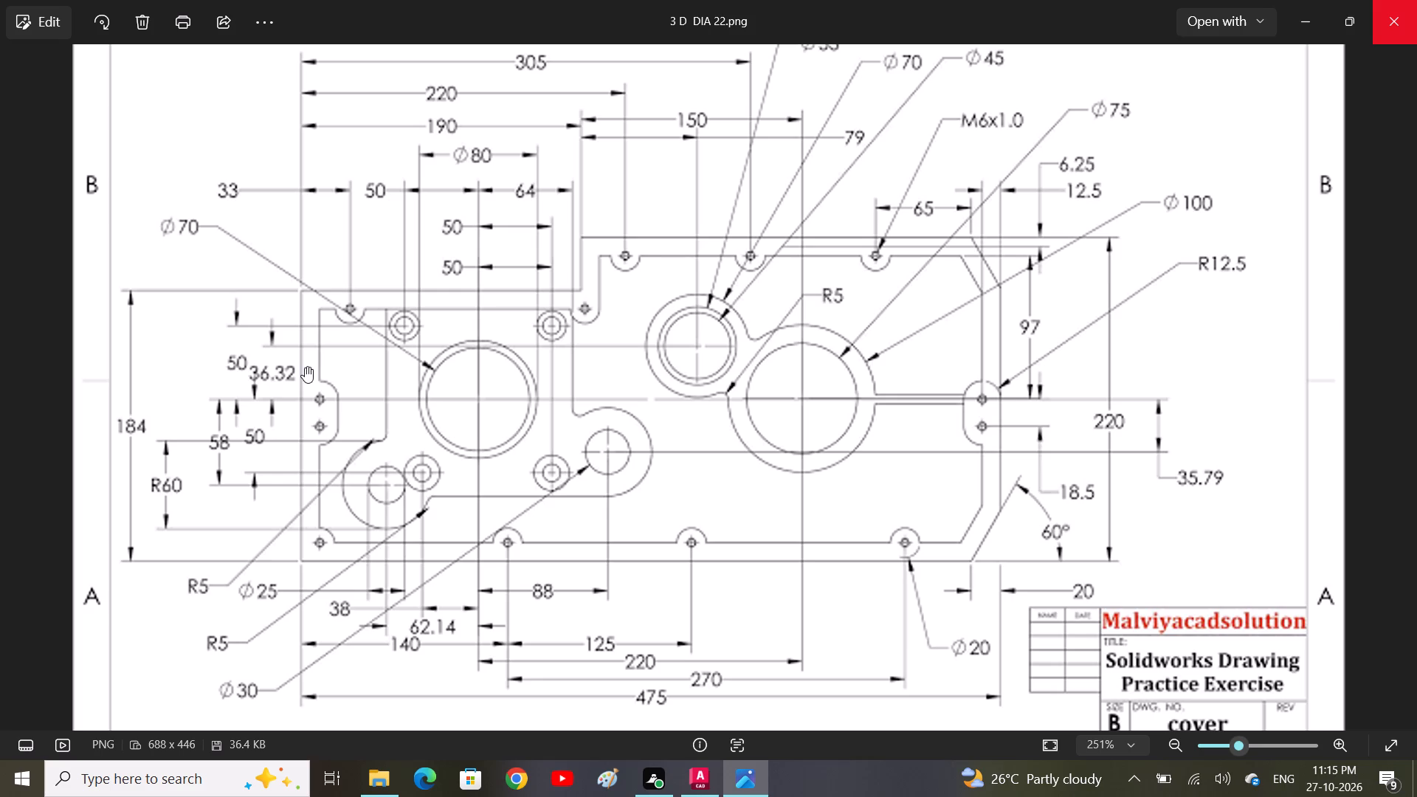
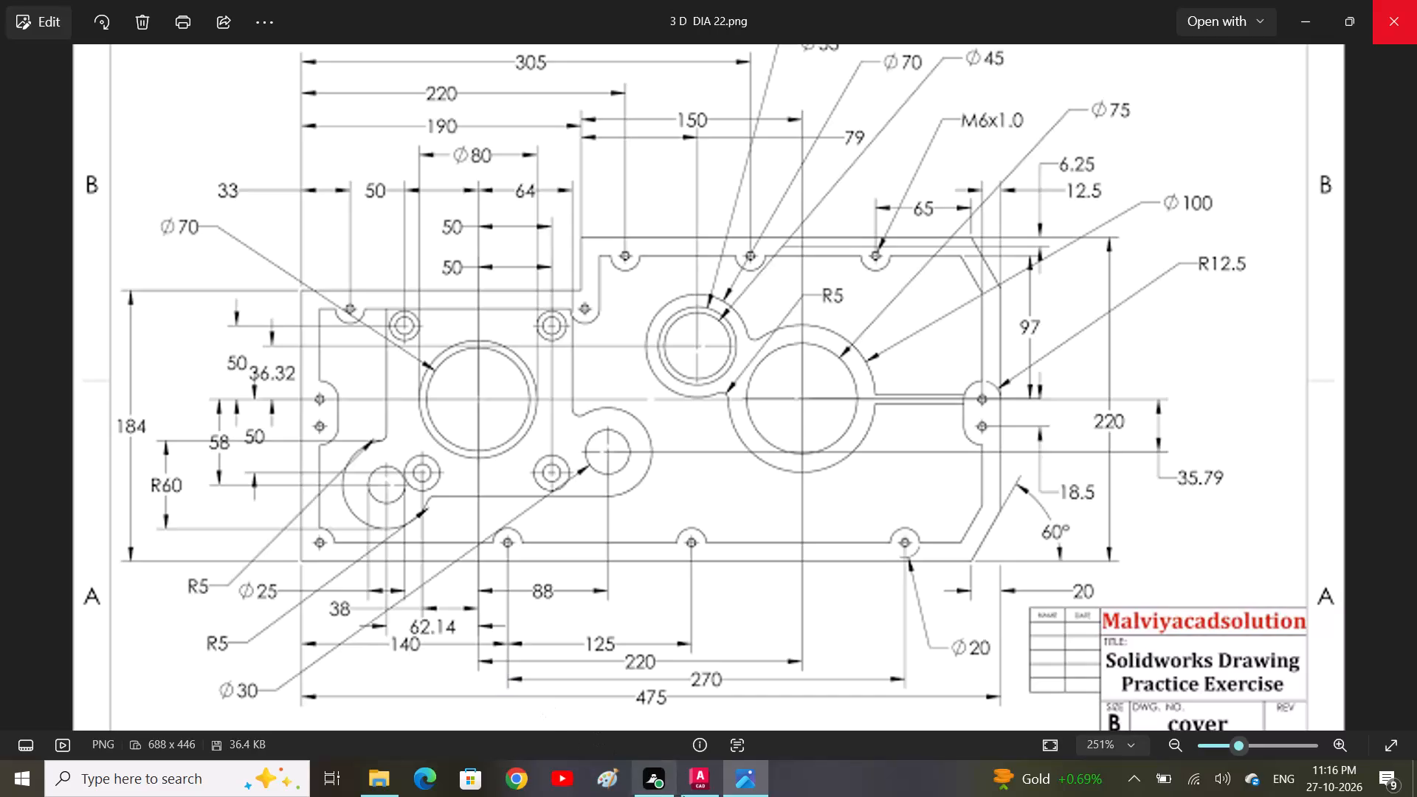
# Switch to AutoCAD and examine the cover's inner outline from the stepped corner to the bottom edge holes.
pyautogui.click(691, 779)
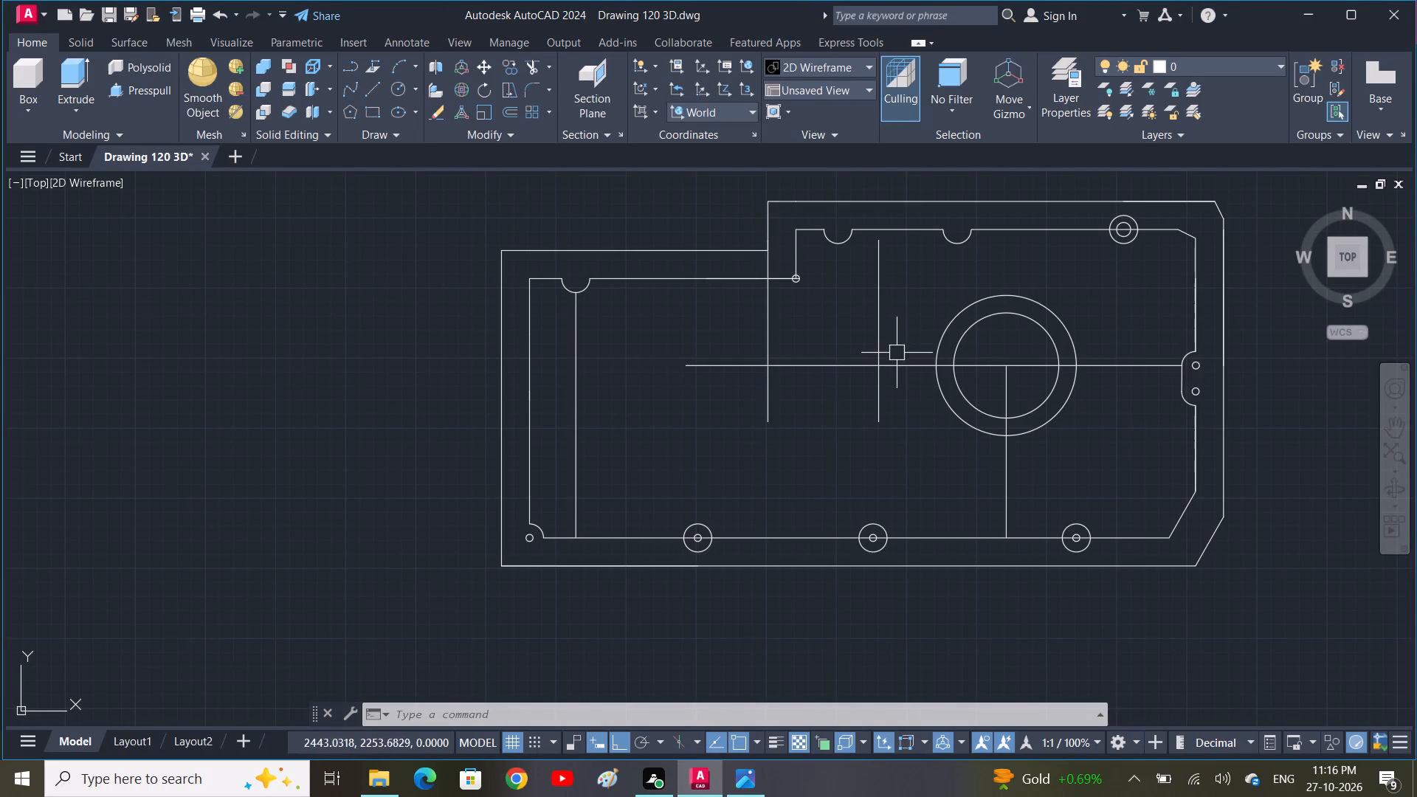
pyautogui.scroll(2, 801, 288)
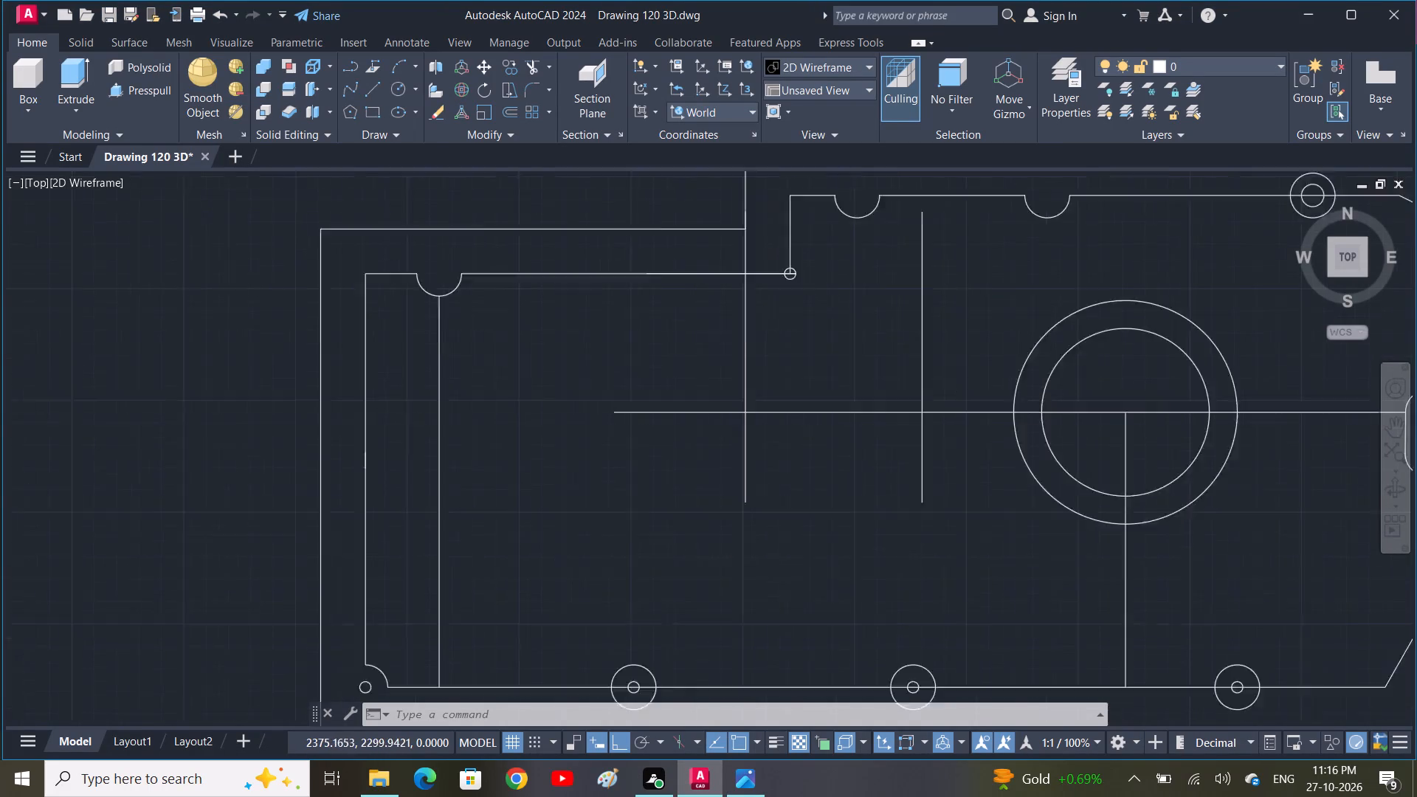
pyautogui.click(786, 270)
pyautogui.scroll(-2, 806, 312)
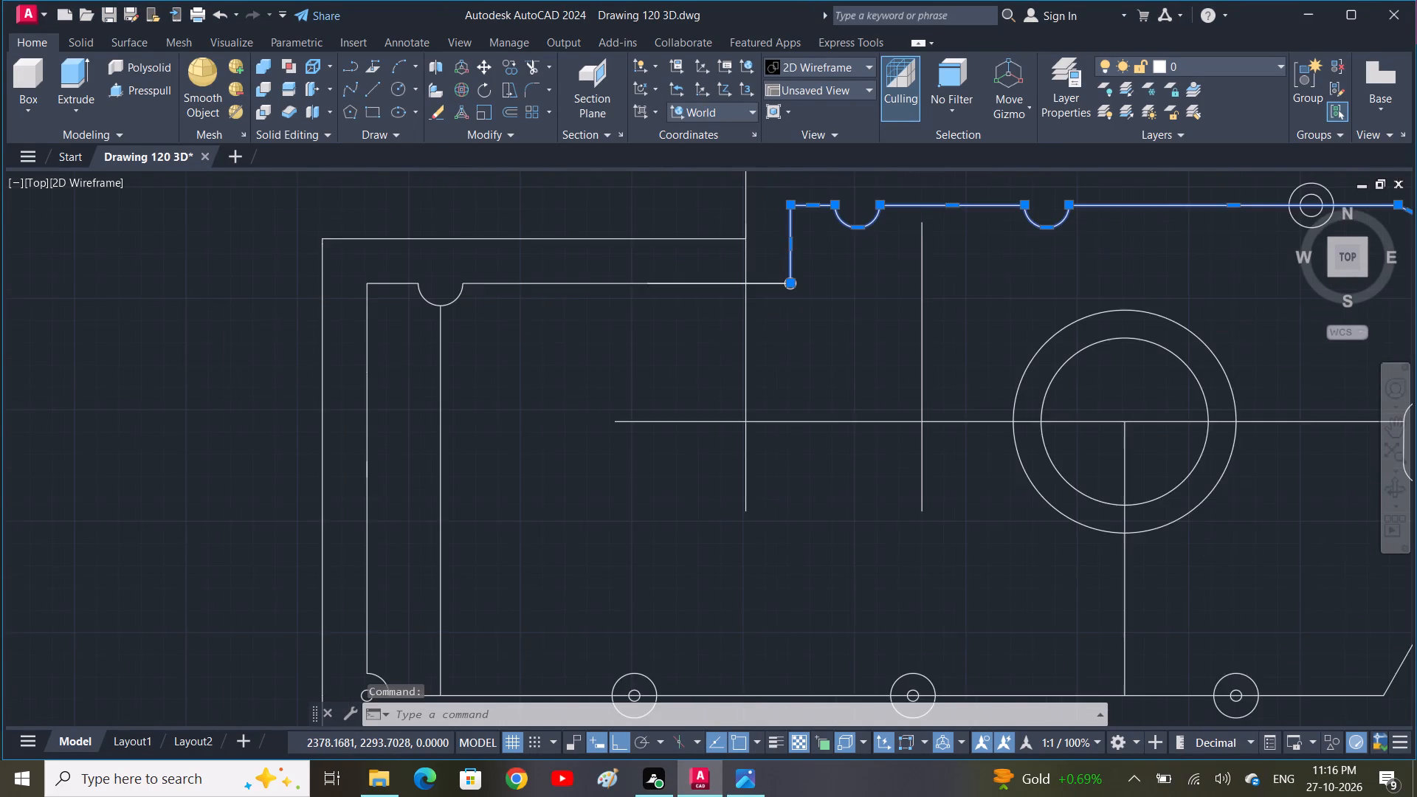
pyautogui.click(808, 313)
pyautogui.doubleClick(820, 328)
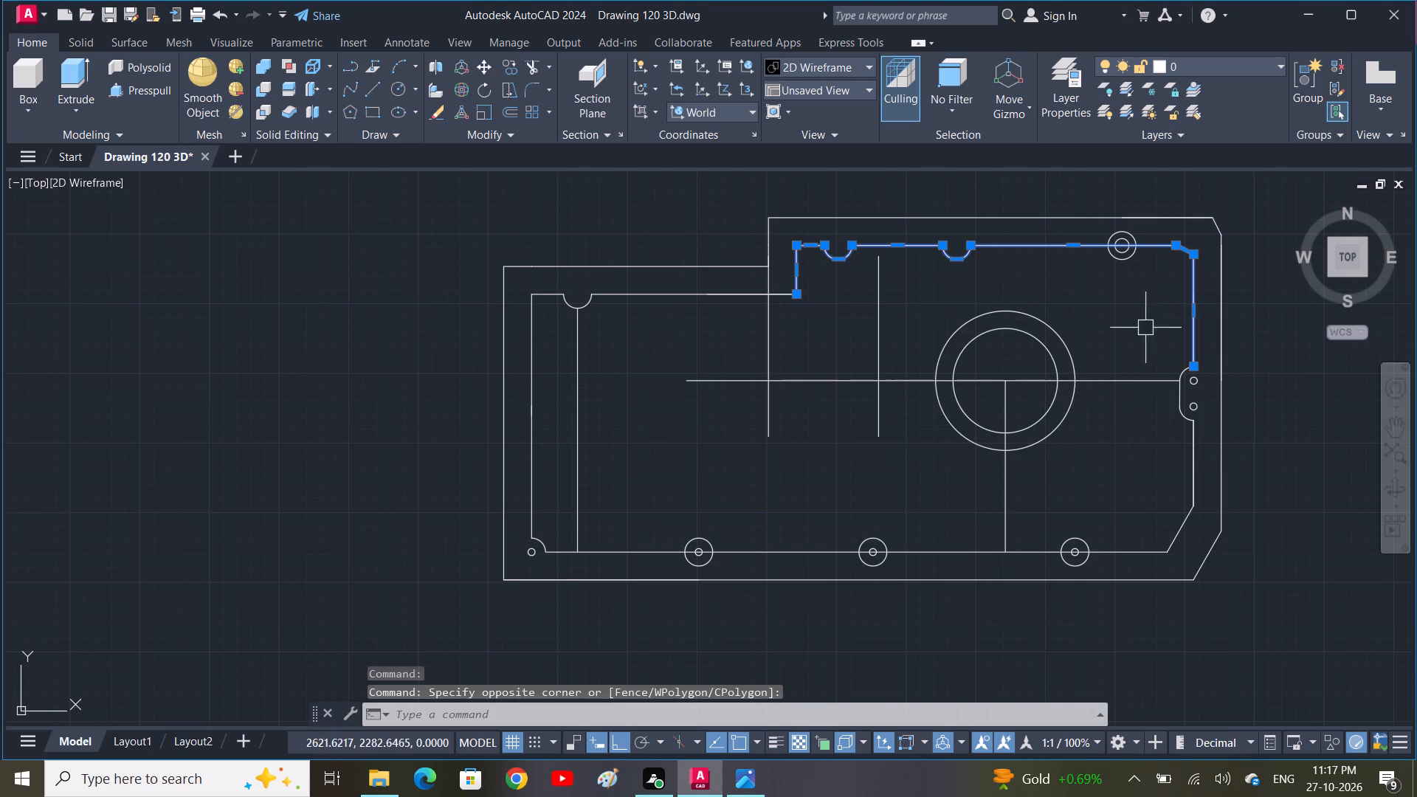
pyautogui.scroll(1, 1075, 563)
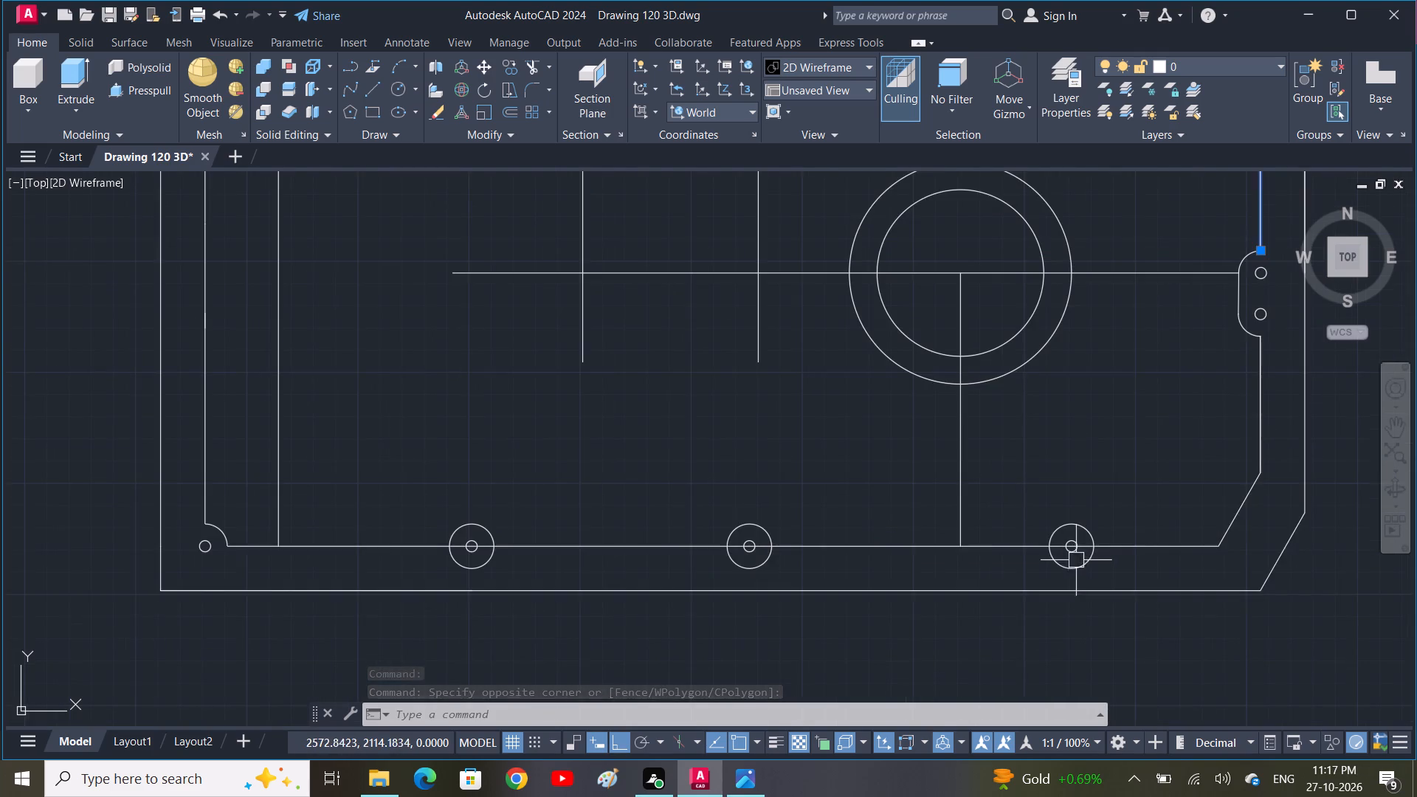
pyautogui.scroll(-2, 1077, 556)
pyautogui.moveTo(1051, 563); pyautogui.dragTo(1008, 547, button='middle')
pyautogui.scroll(1, 1004, 543)
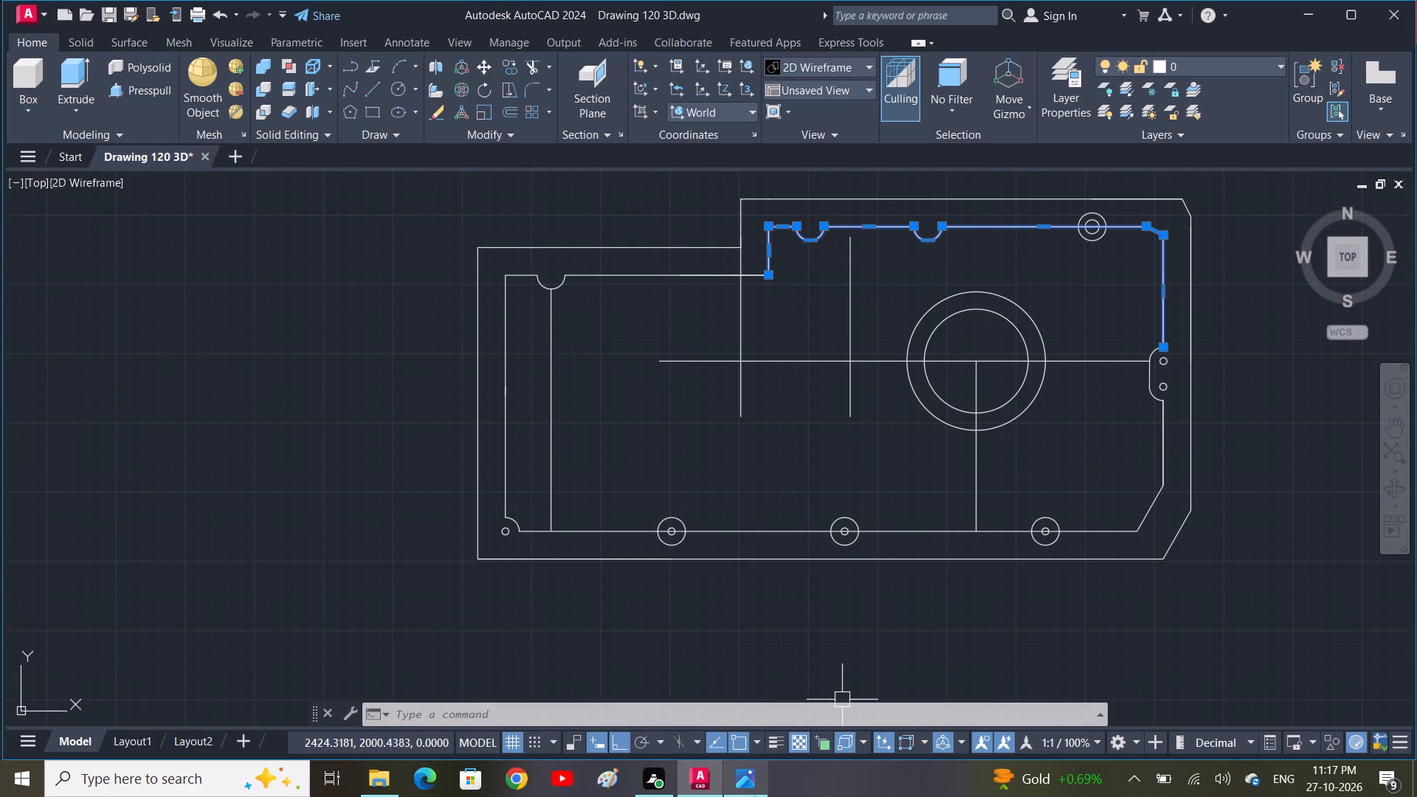
# Switch to 3 D DIA 22.png in Photos and examine the dimensions locating the concentric circles beside the large 100 mm boss.
pyautogui.click(737, 779)
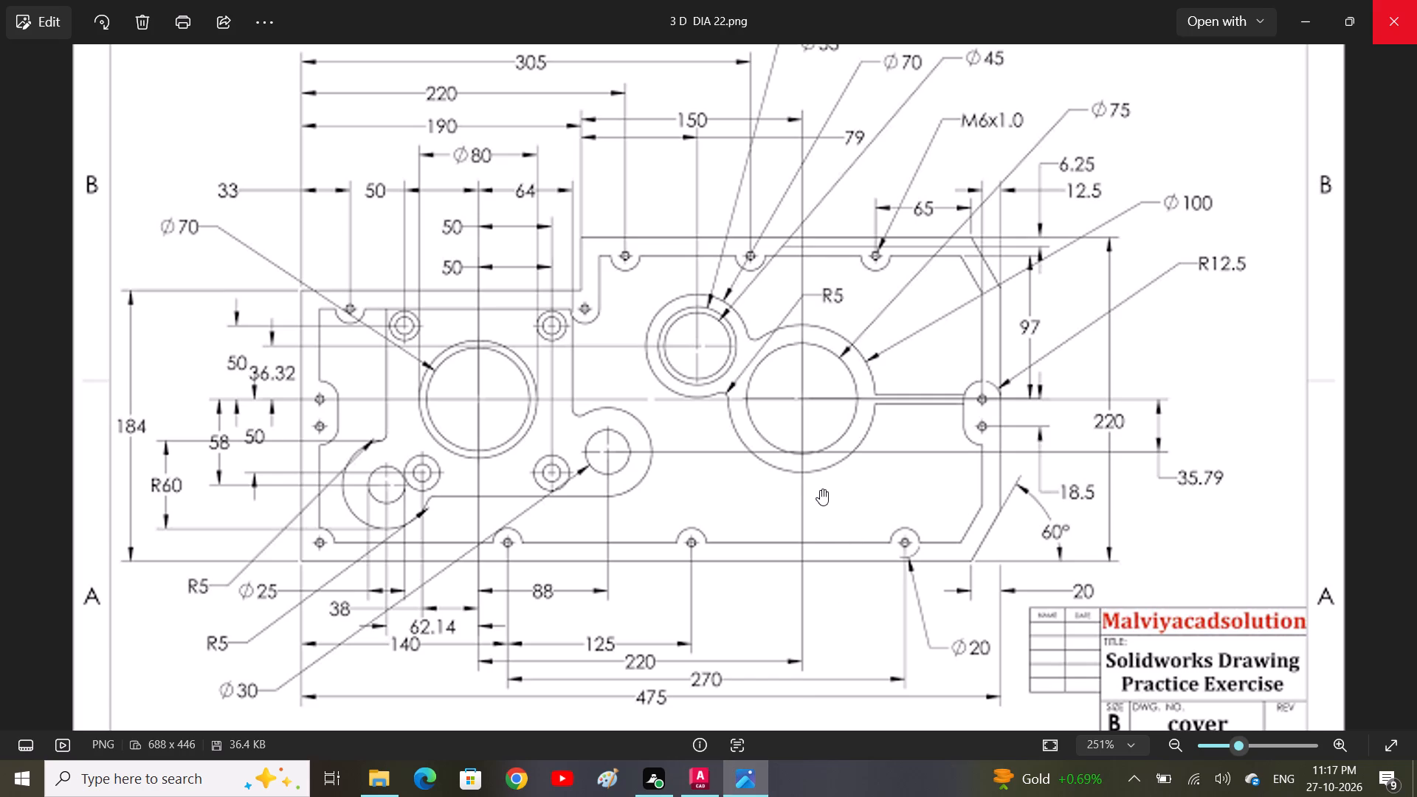
pyautogui.moveTo(782, 374); pyautogui.dragTo(783, 410, button='middle')
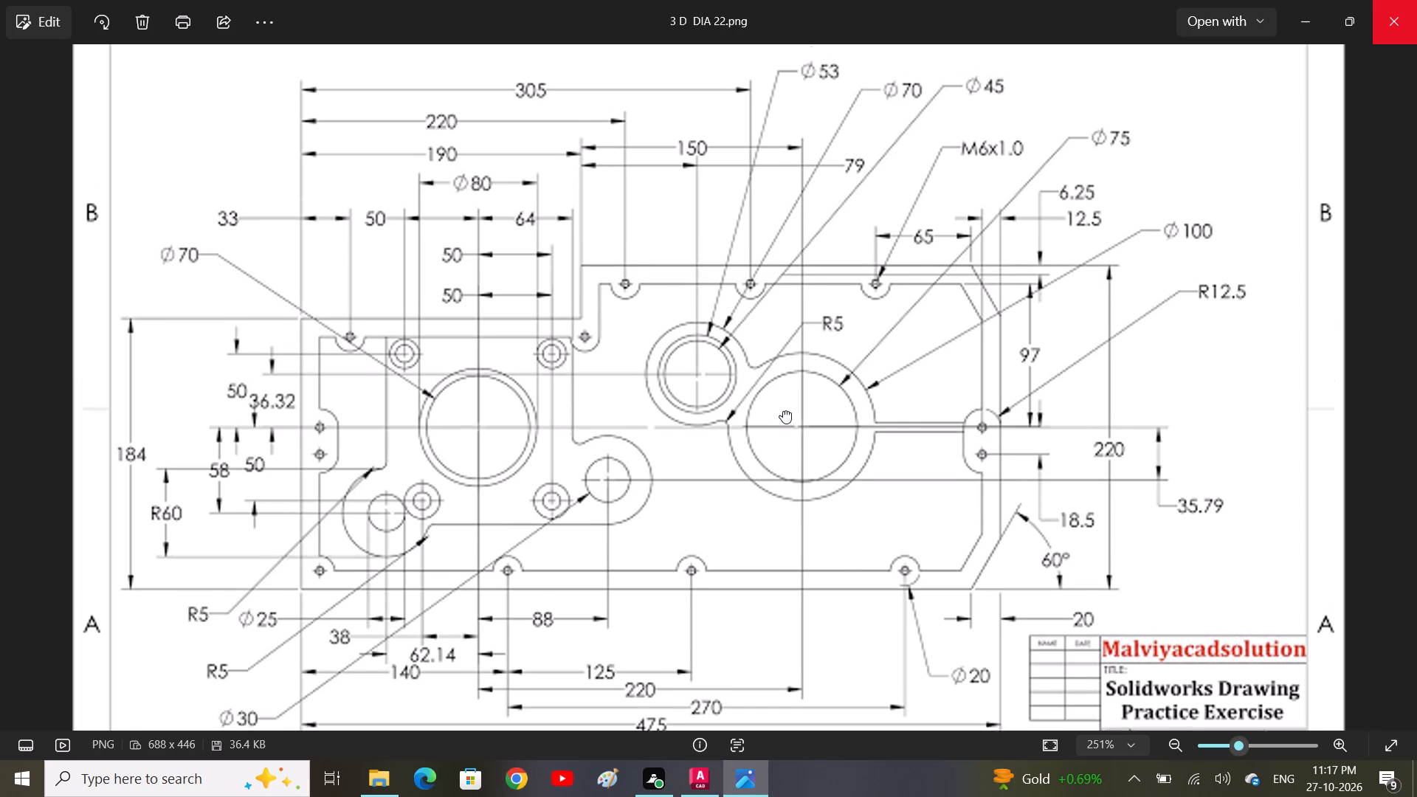
pyautogui.moveTo(783, 410); pyautogui.dragTo(783, 412, button='middle')
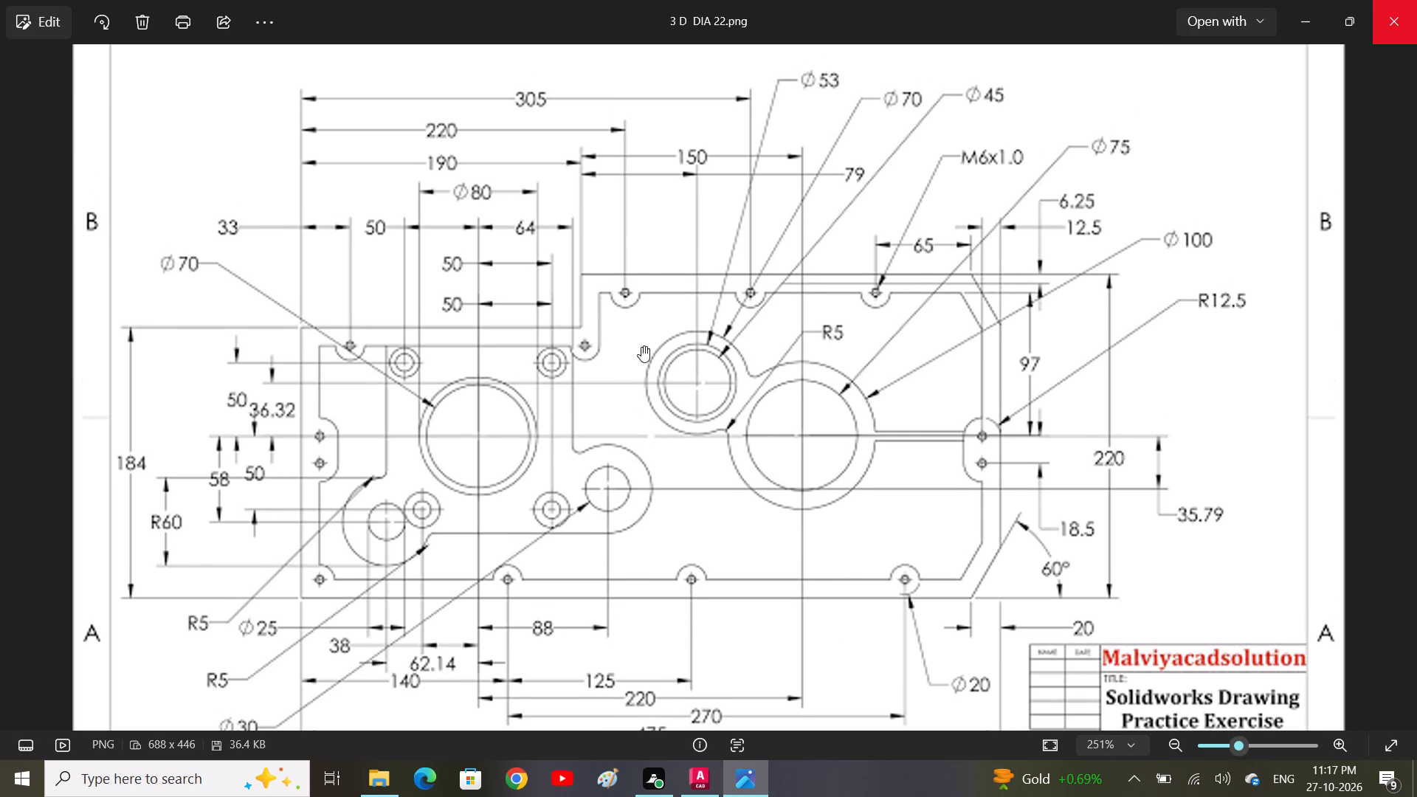
pyautogui.moveTo(677, 244); pyautogui.dragTo(686, 328, button='middle')
pyautogui.scroll(4, 689, 320)
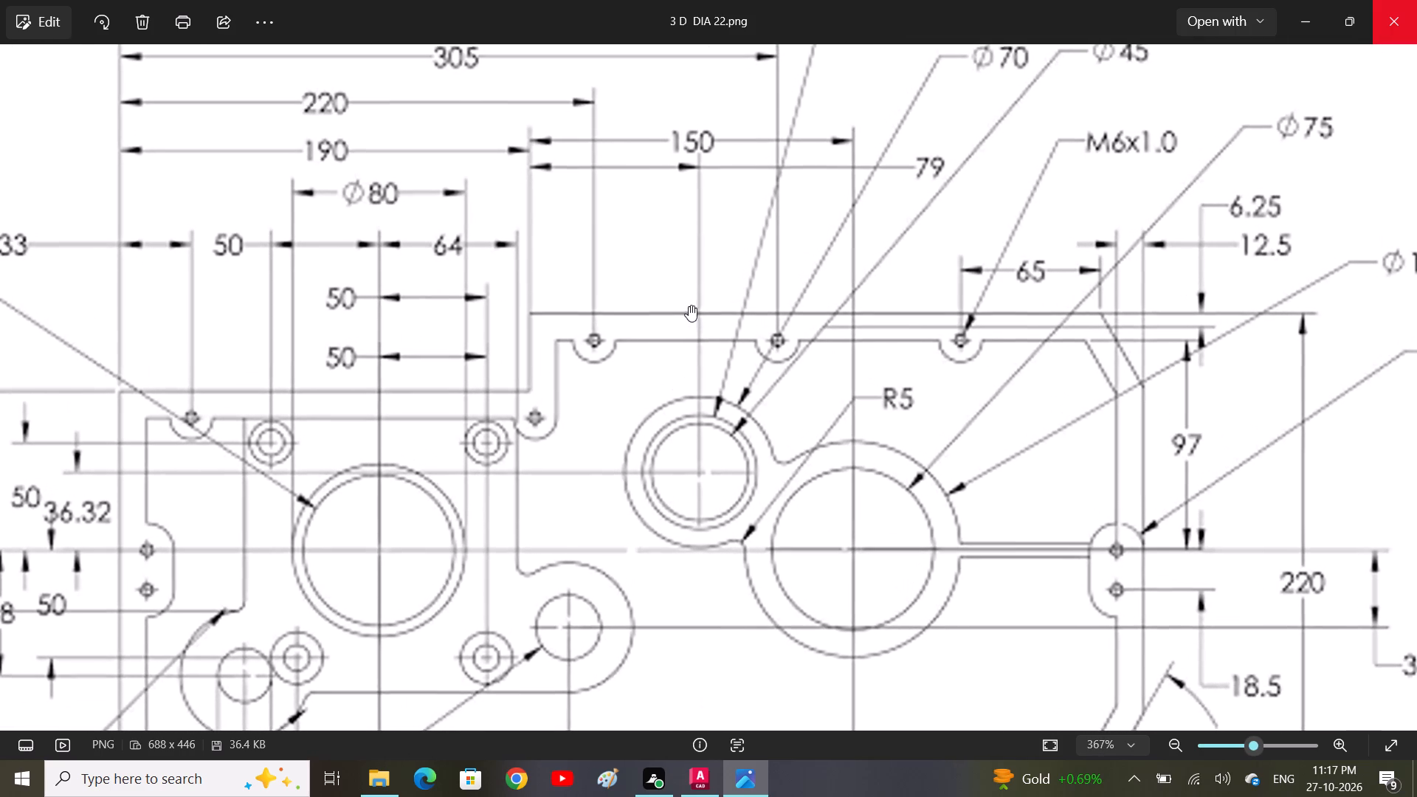
pyautogui.moveTo(689, 306); pyautogui.dragTo(652, 348, button='middle')
pyautogui.scroll(2, 658, 325)
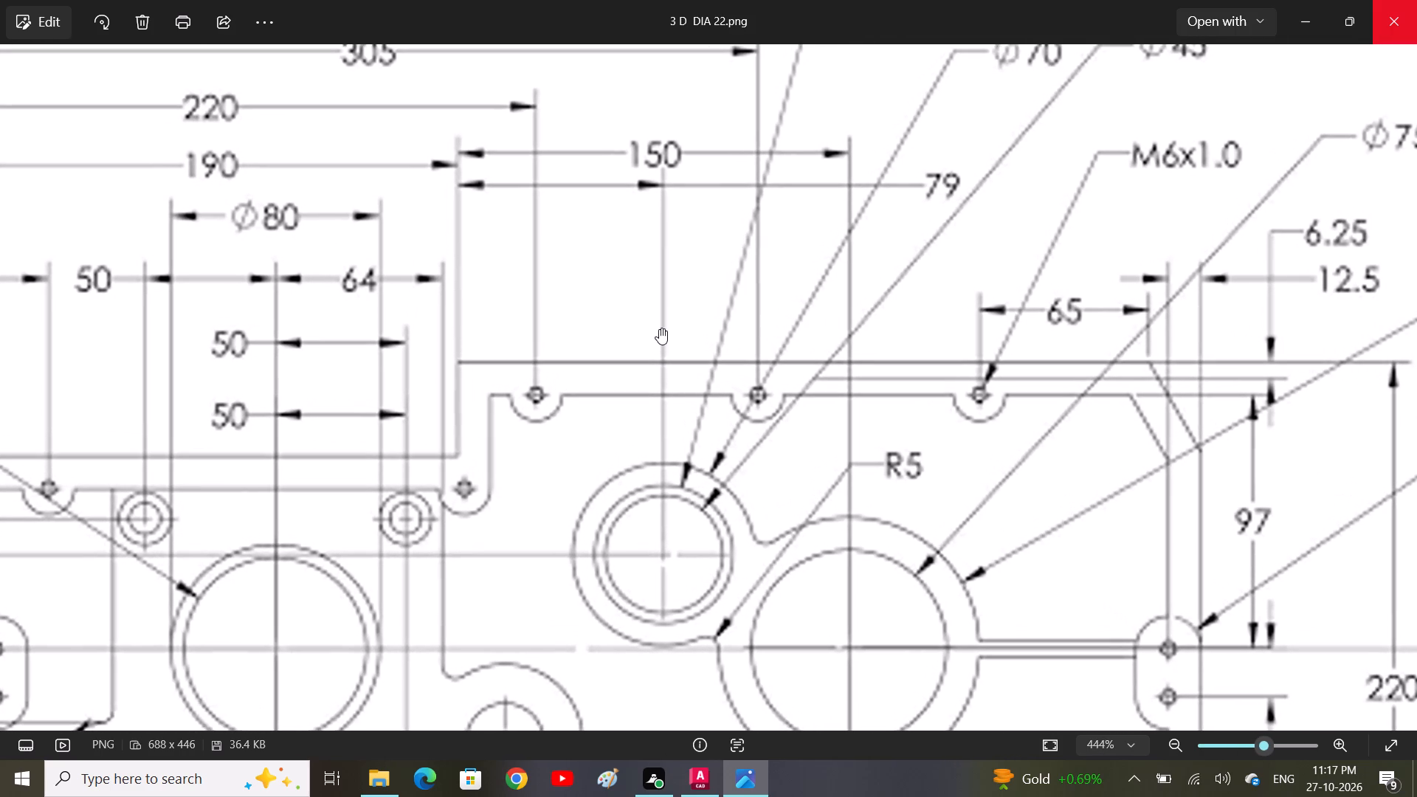
pyautogui.moveTo(659, 331); pyautogui.dragTo(659, 344, button='middle')
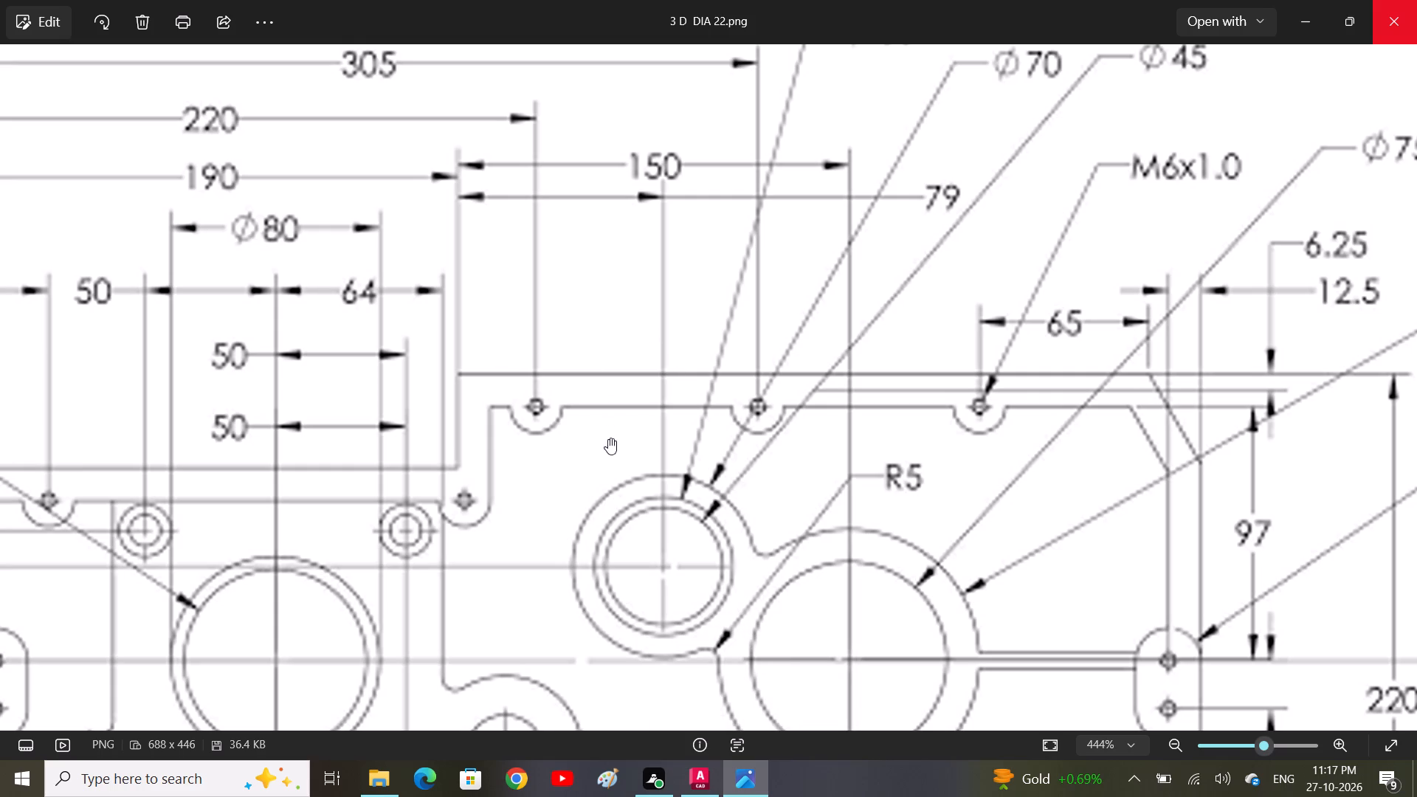
pyautogui.scroll(-1, 620, 527)
pyautogui.moveTo(540, 591); pyautogui.dragTo(714, 569, button='middle')
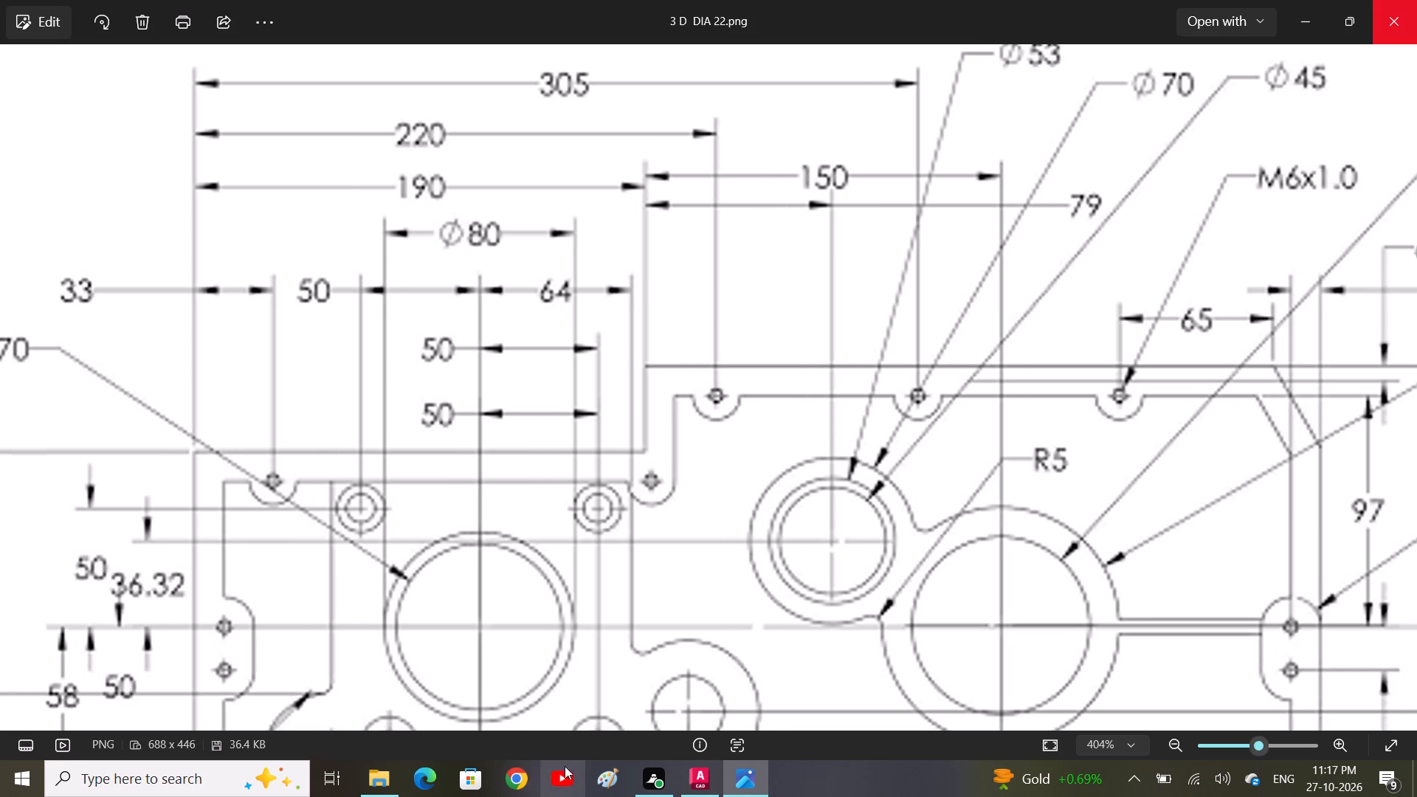
# Switch back to Drawing 120 3D in AutoCAD and clear the inner outline selection.
pyautogui.click(709, 783)
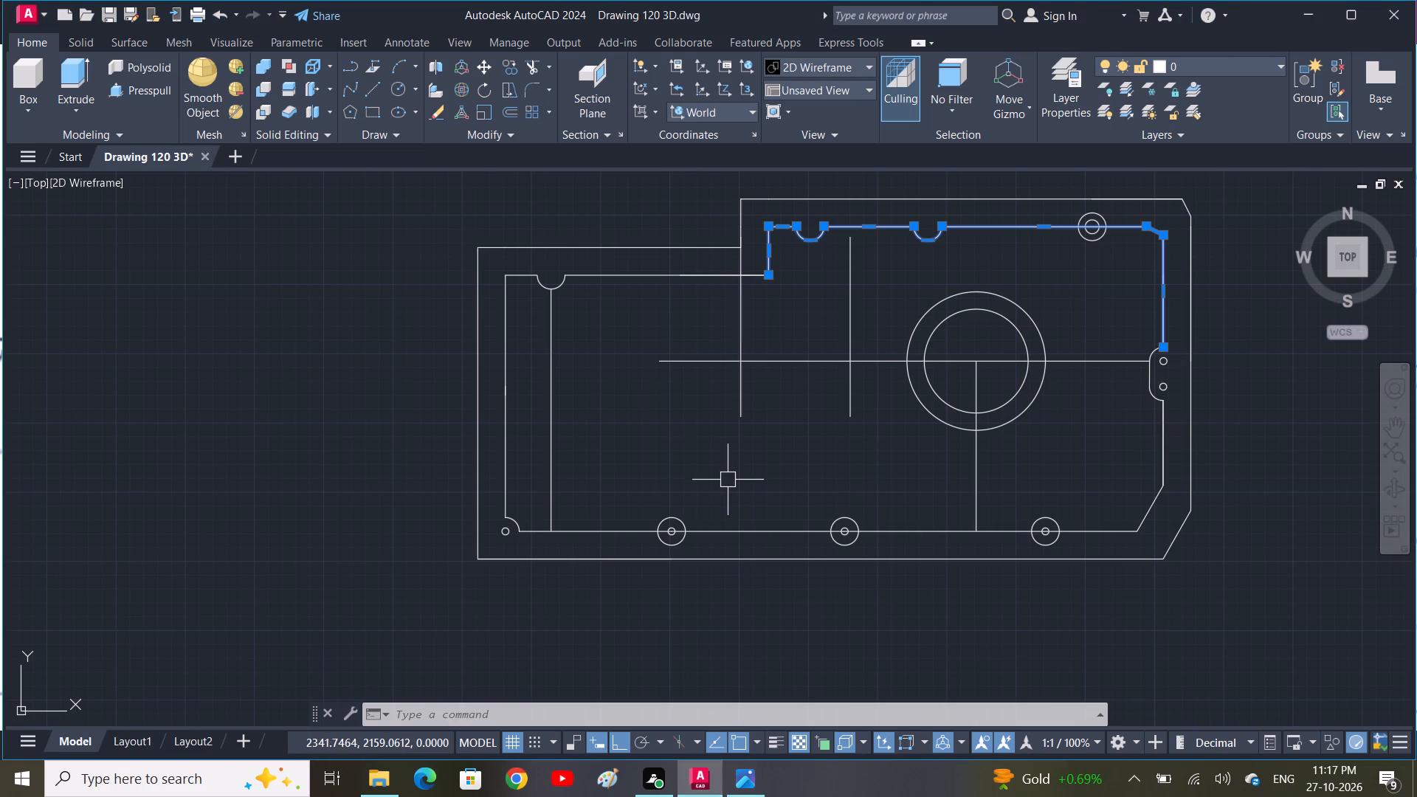
pyautogui.press('Escape')
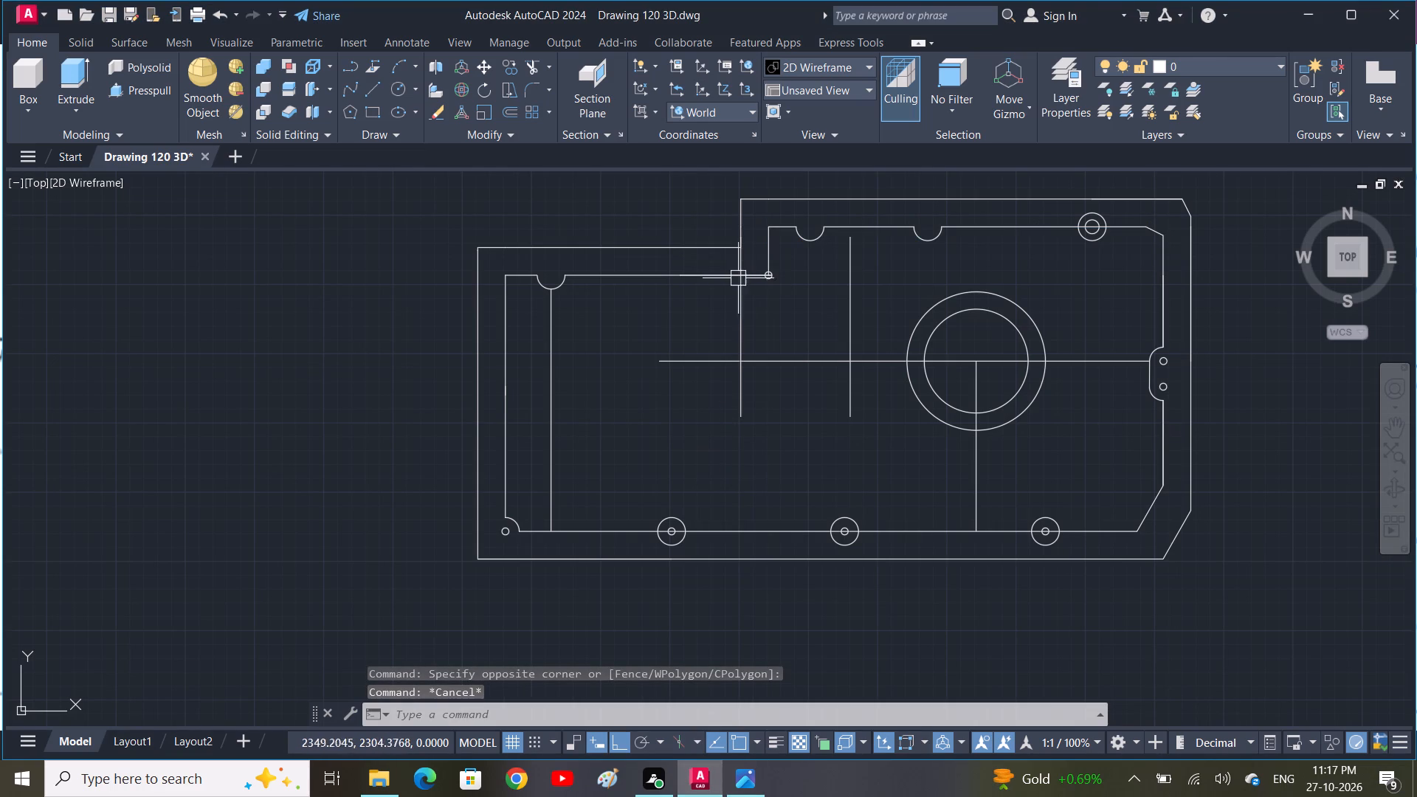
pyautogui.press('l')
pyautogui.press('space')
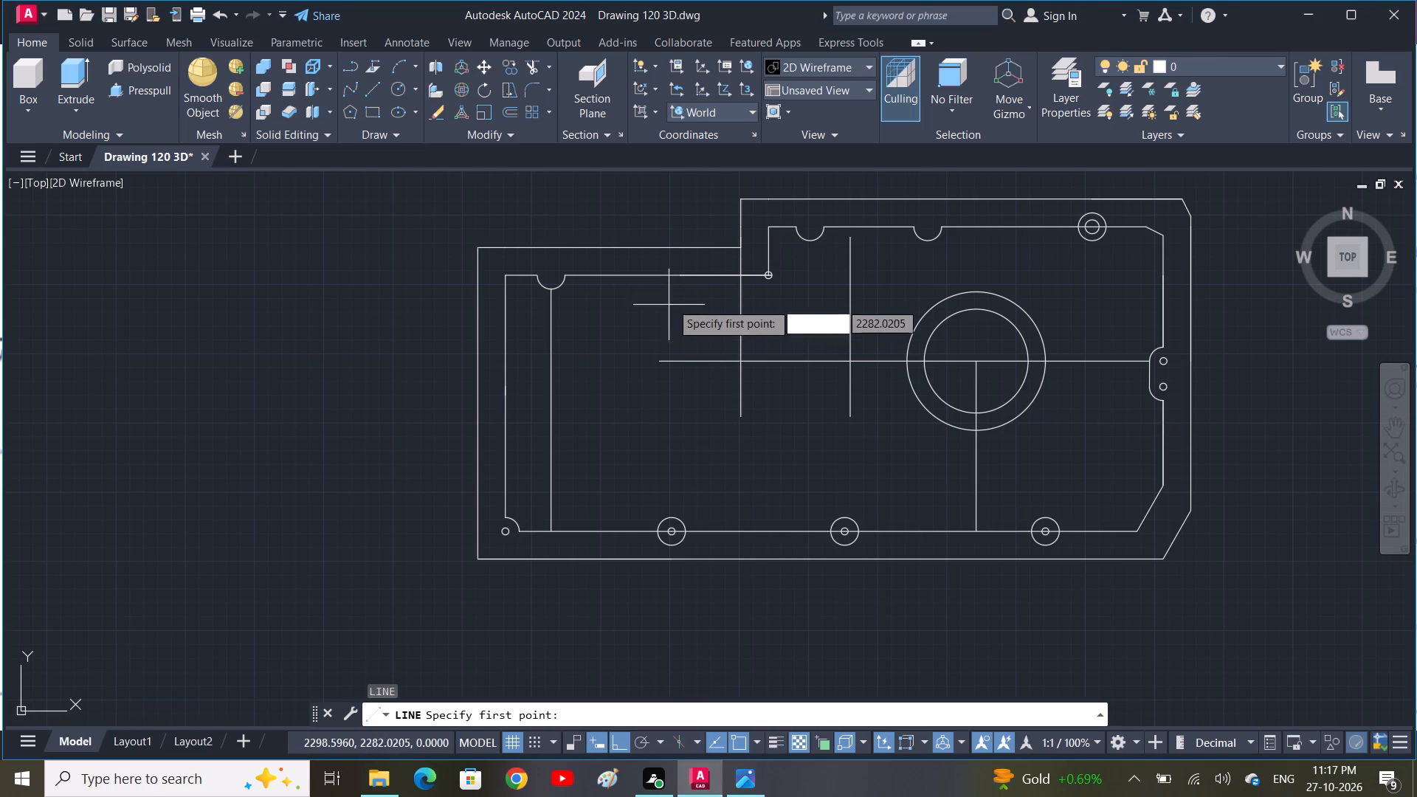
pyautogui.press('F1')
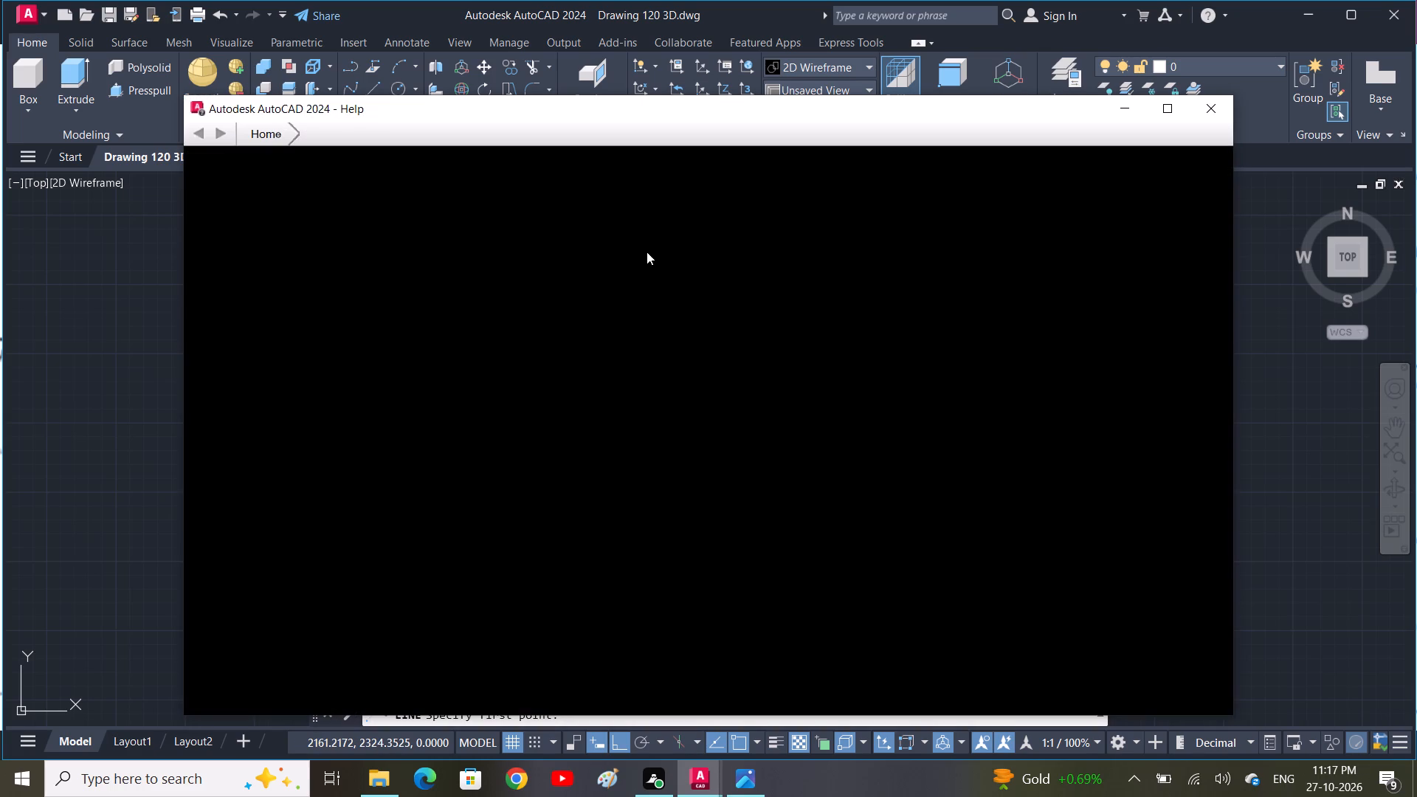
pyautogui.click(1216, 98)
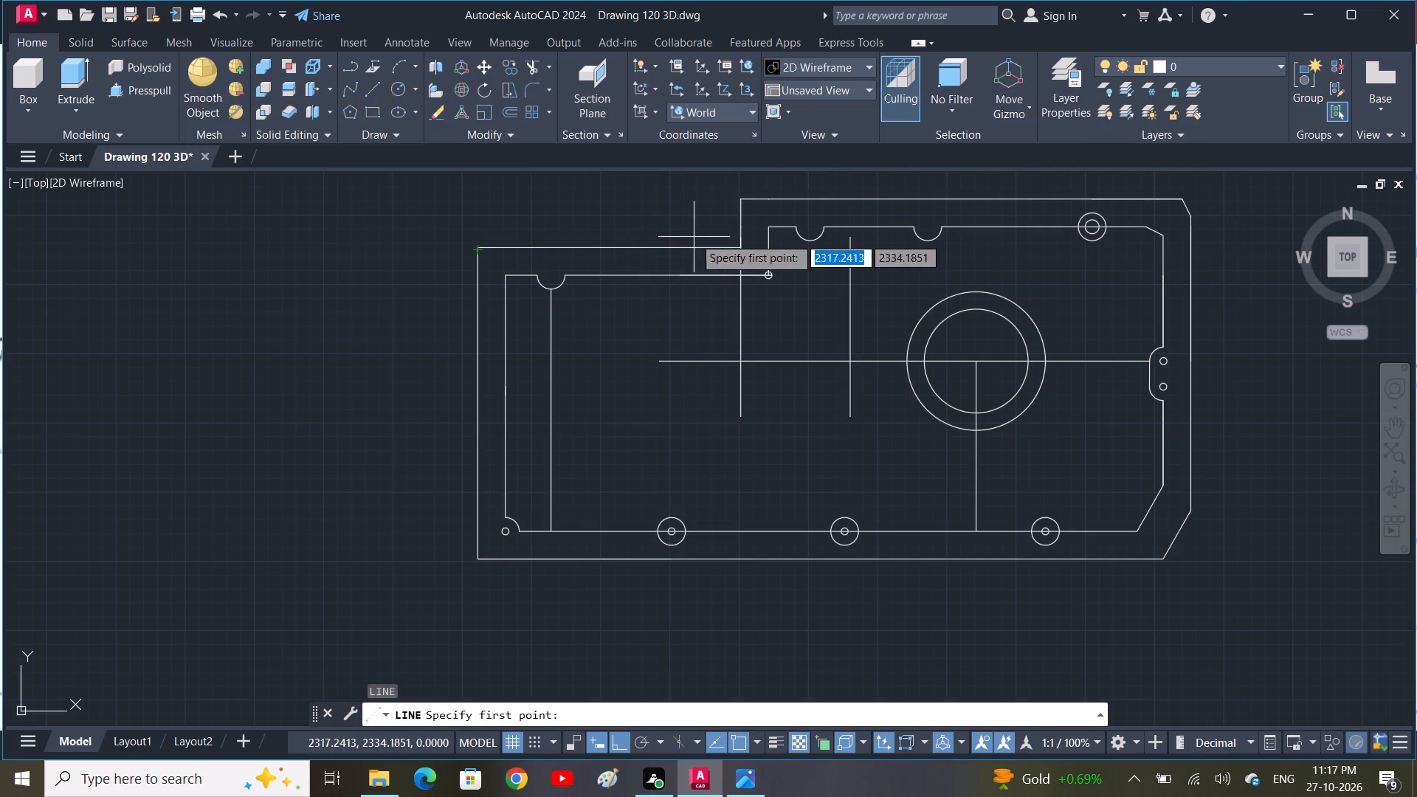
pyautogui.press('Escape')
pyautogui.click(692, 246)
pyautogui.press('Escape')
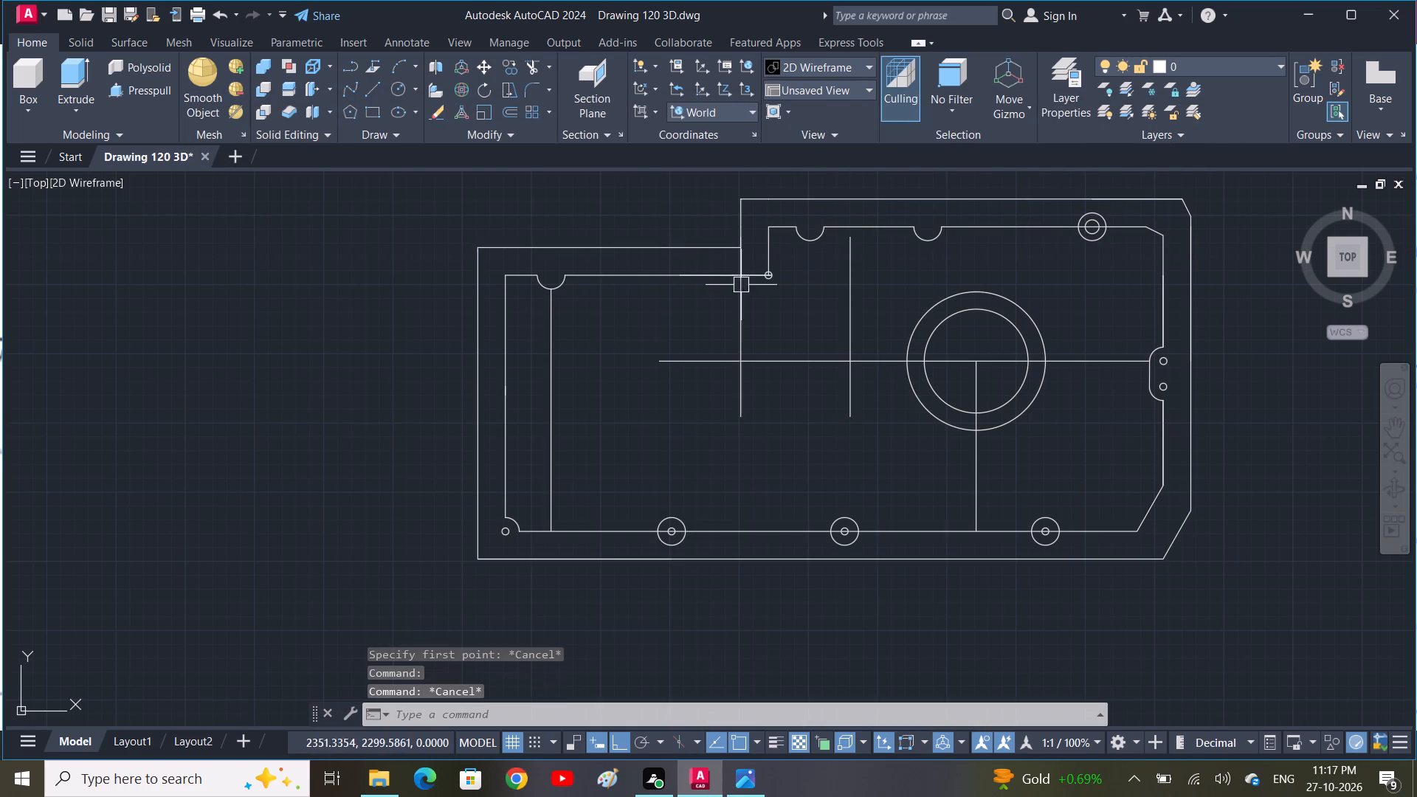
# Draw a line 36.32 down from the cover's upper-left outer corner, continuing across to the large outer circle.
pyautogui.write('L')
pyautogui.press('space')
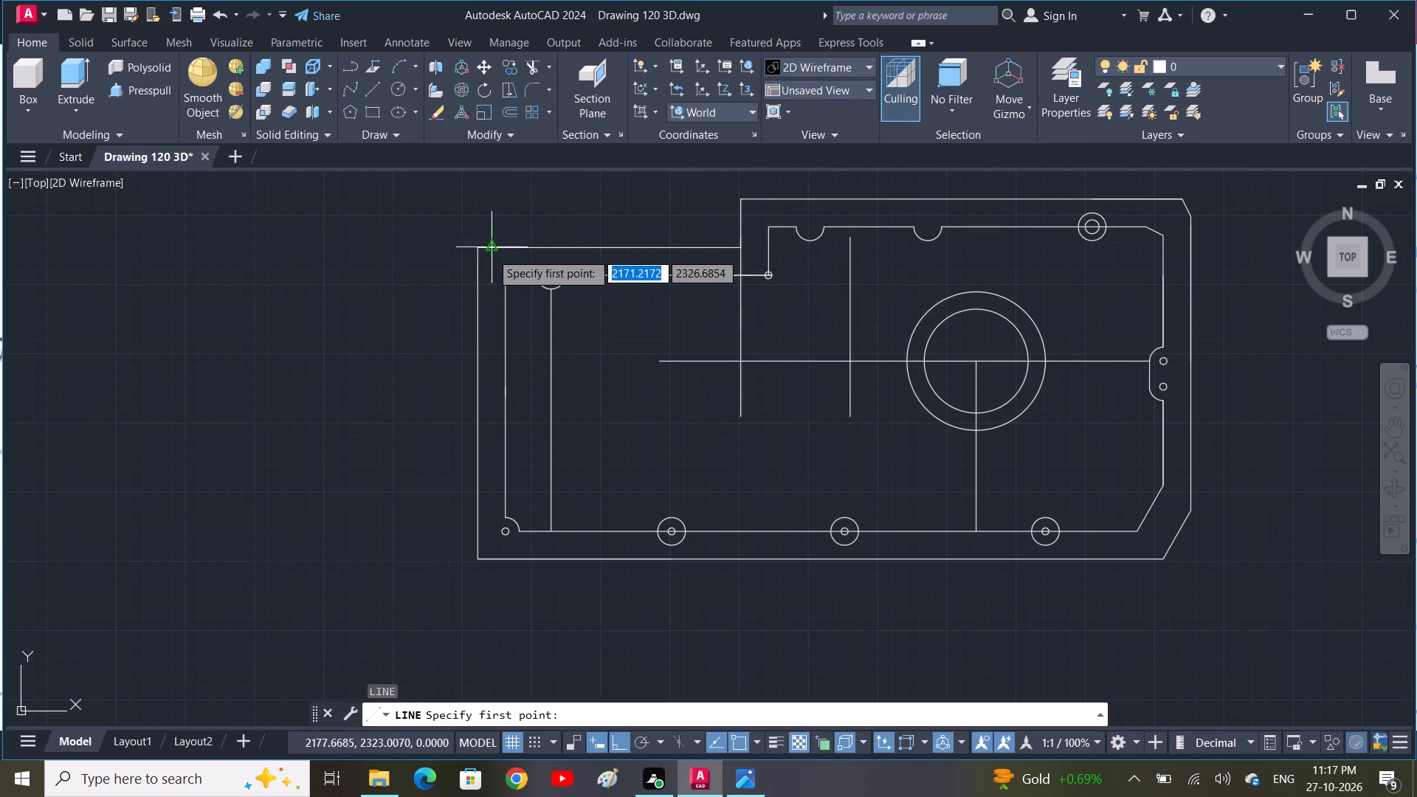
pyautogui.click(473, 252)
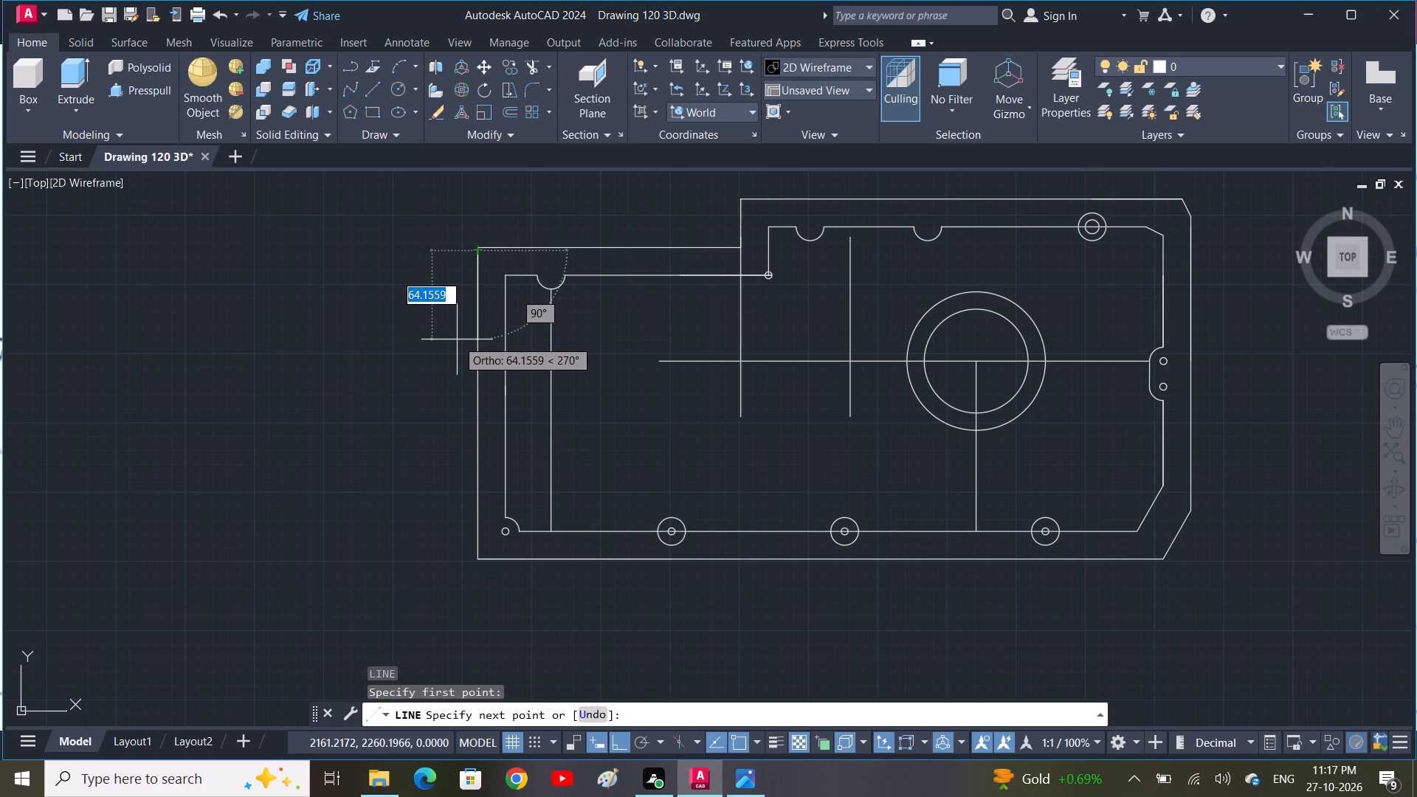
pyautogui.write('36.')
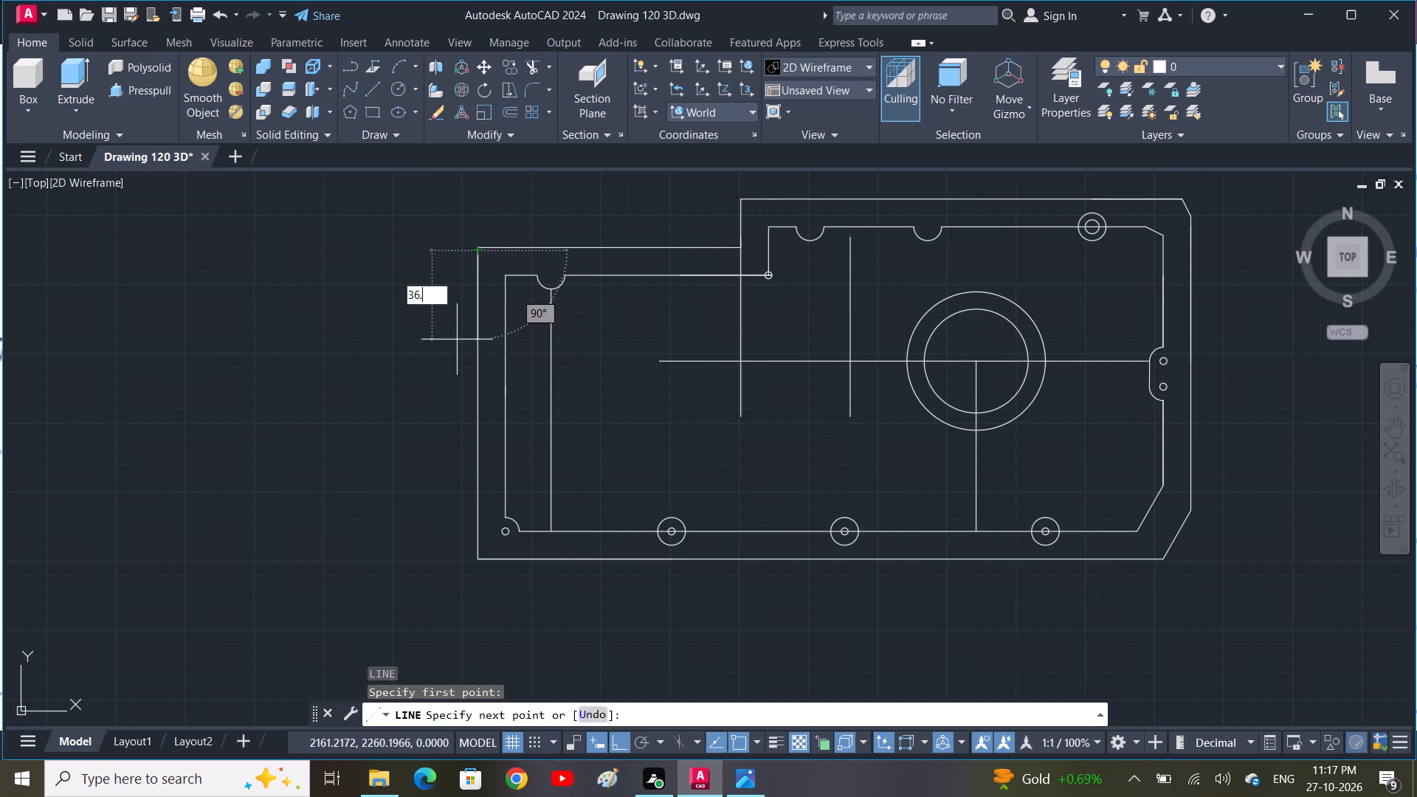
pyautogui.write('32')
pyautogui.press('space')
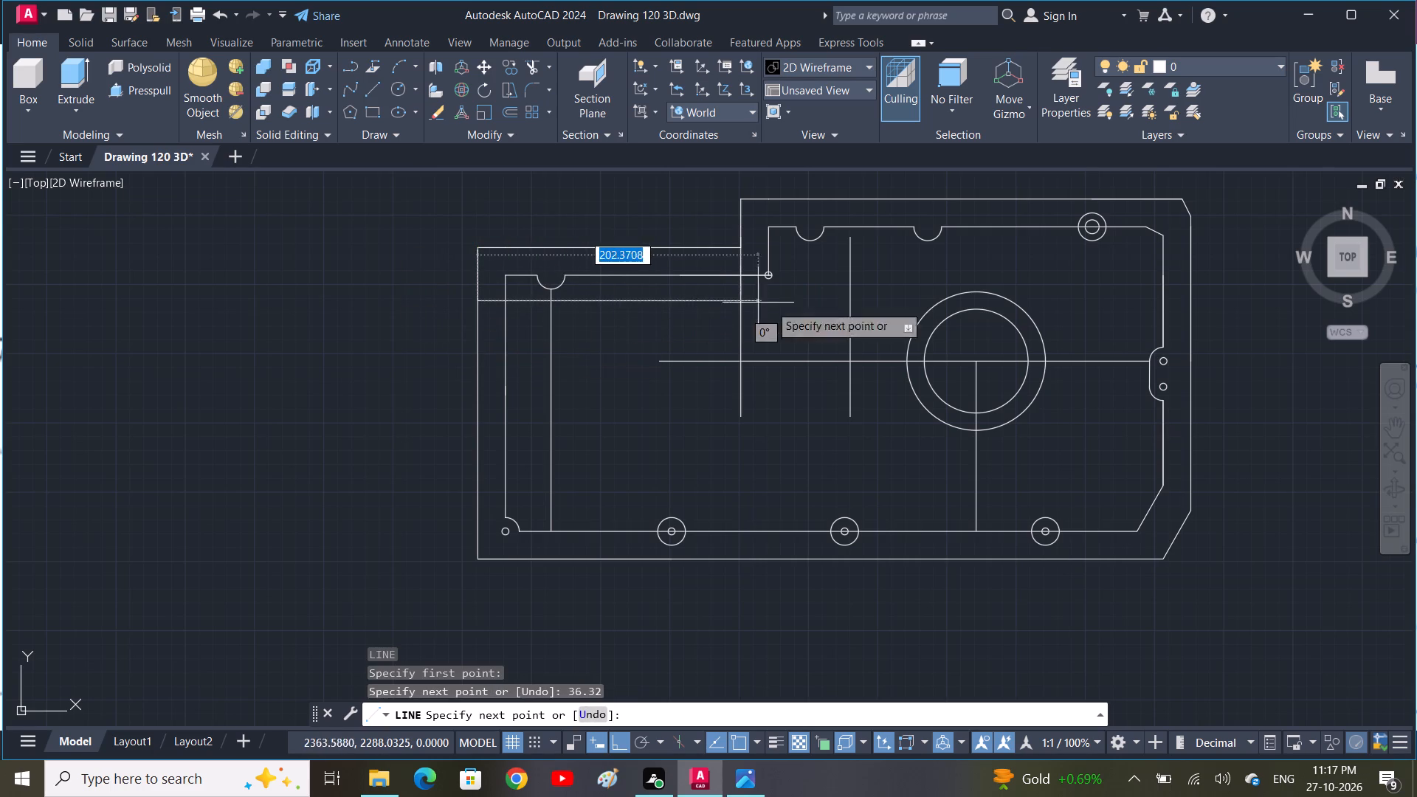
pyautogui.click(937, 308)
pyautogui.press('space')
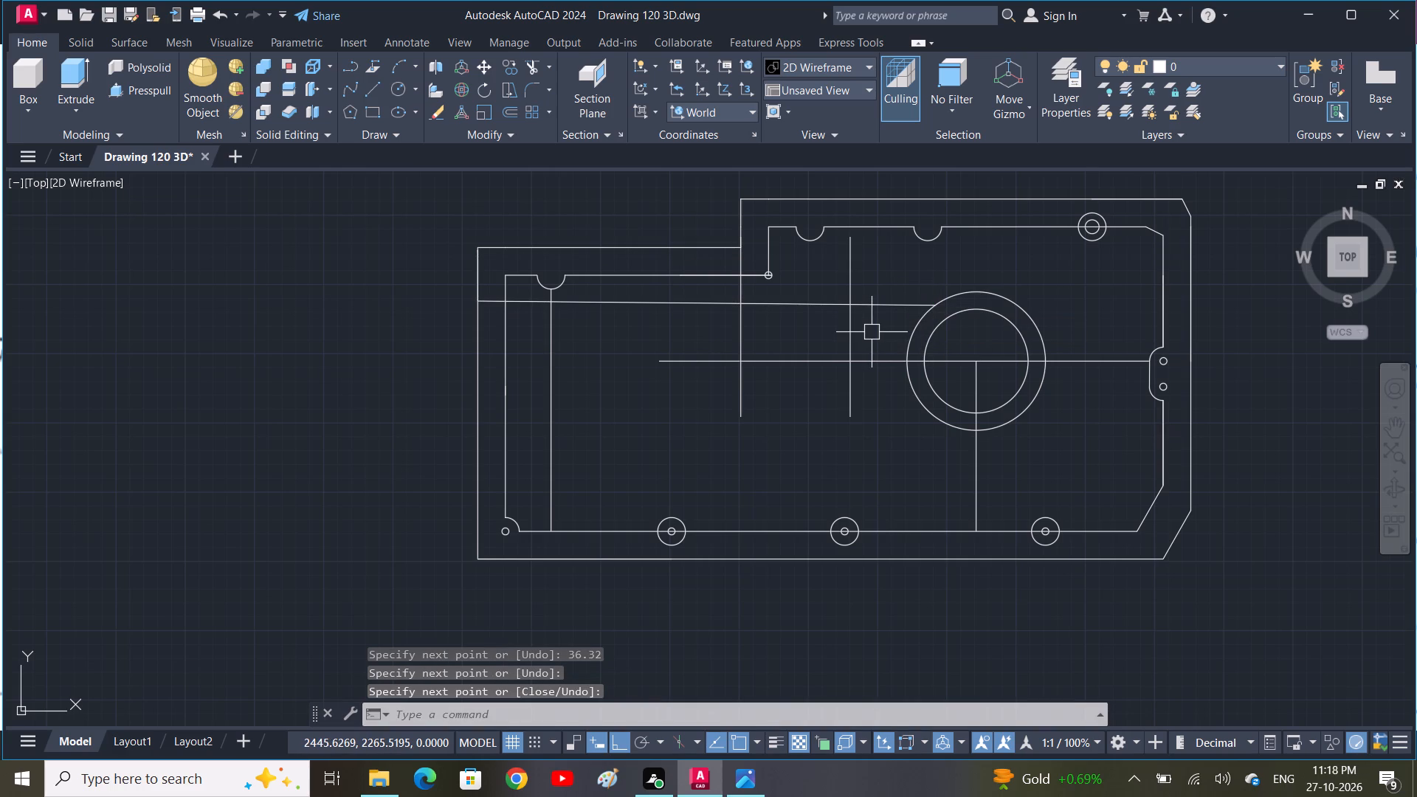
# Draw a horizontal guide line from the lower end of the 36.32 segment to just short of the vertical guide left of the circles.
pyautogui.press('l')
pyautogui.press('space')
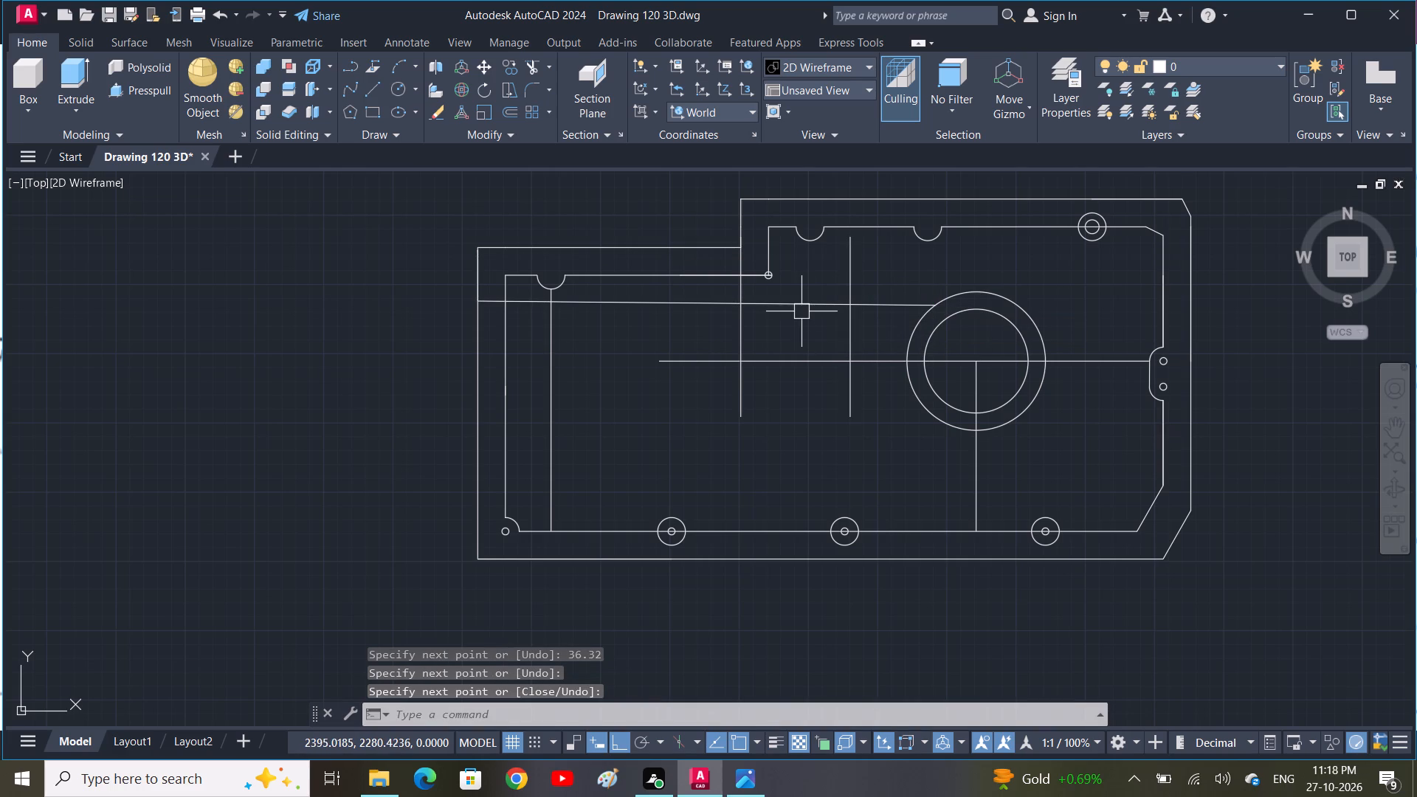
pyautogui.click(477, 296)
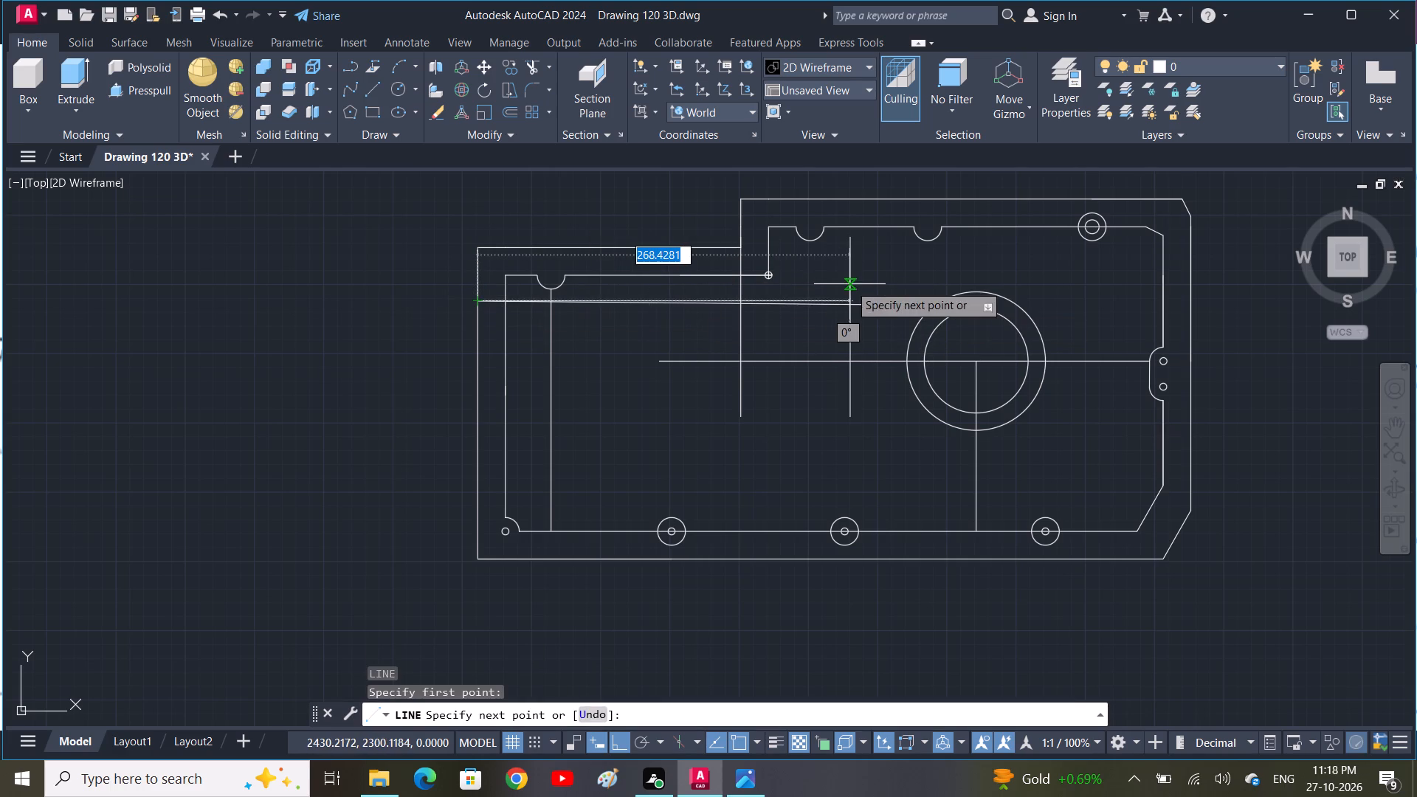
pyautogui.click(832, 284)
pyautogui.press('space')
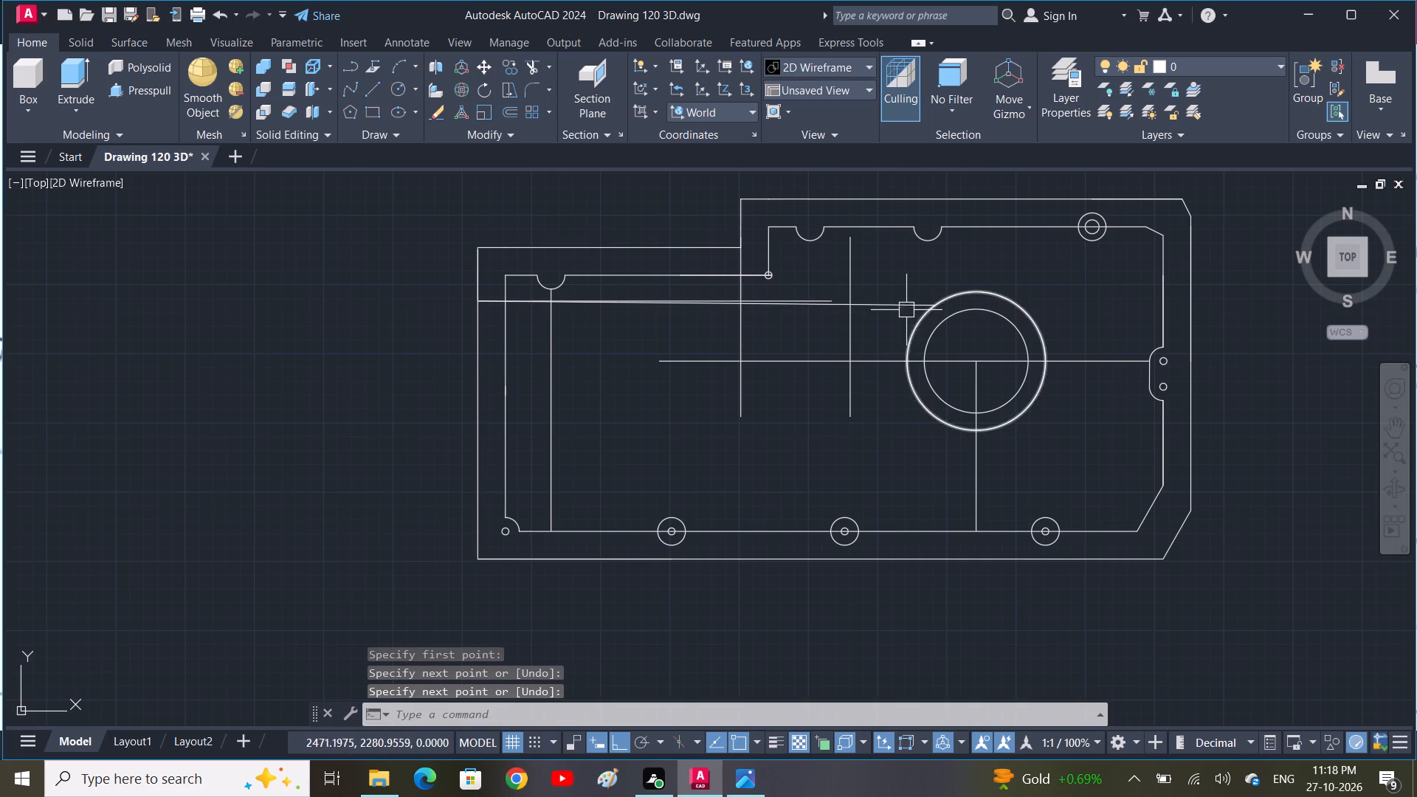
# Delete the slanted line that runs from the cover's left edge to the large outer circle.
pyautogui.click(902, 306)
pyautogui.press('Delete')
pyautogui.scroll(1, 837, 313)
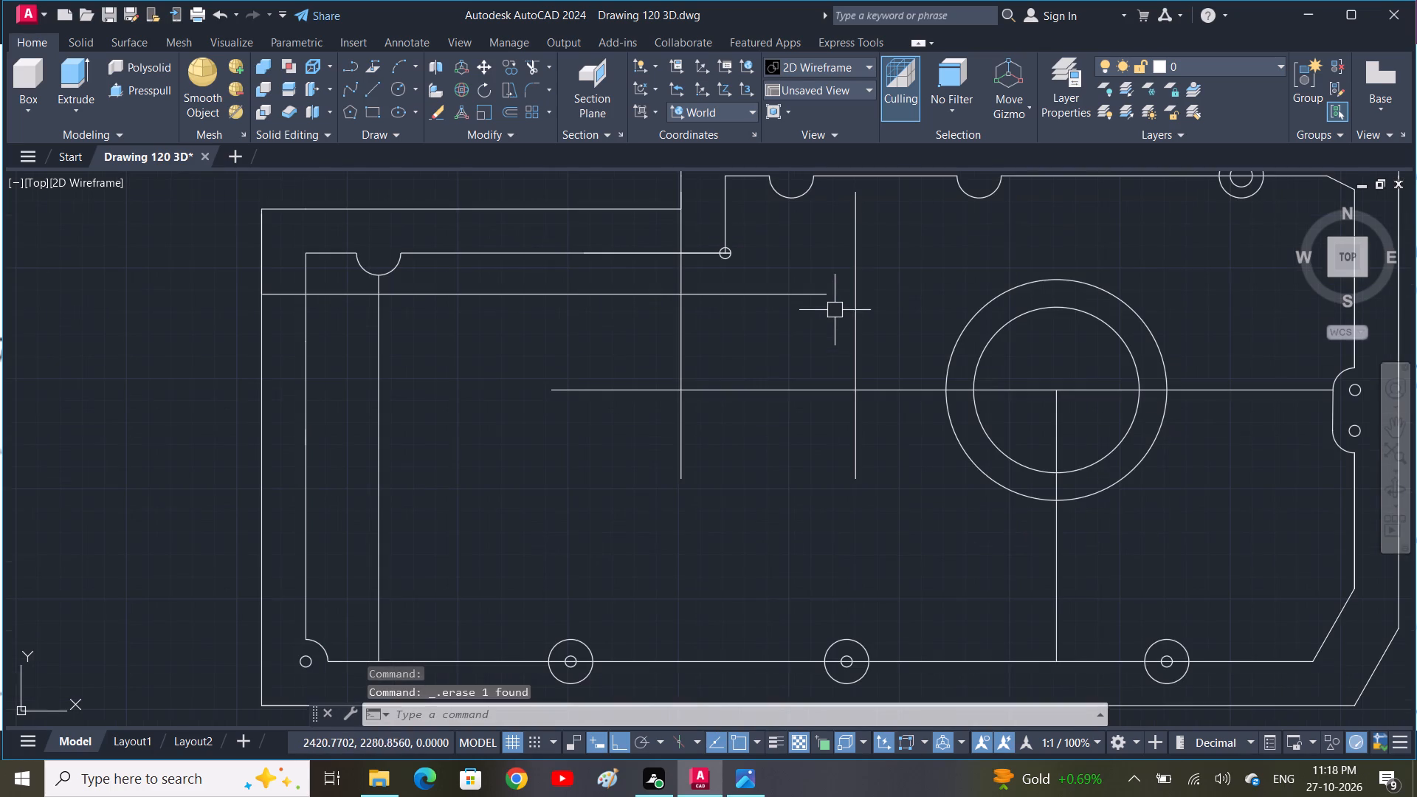
# Switch to the reference image in Photos and examine the position and diameter dimensions of the cover's upper circles.
pyautogui.click(744, 776)
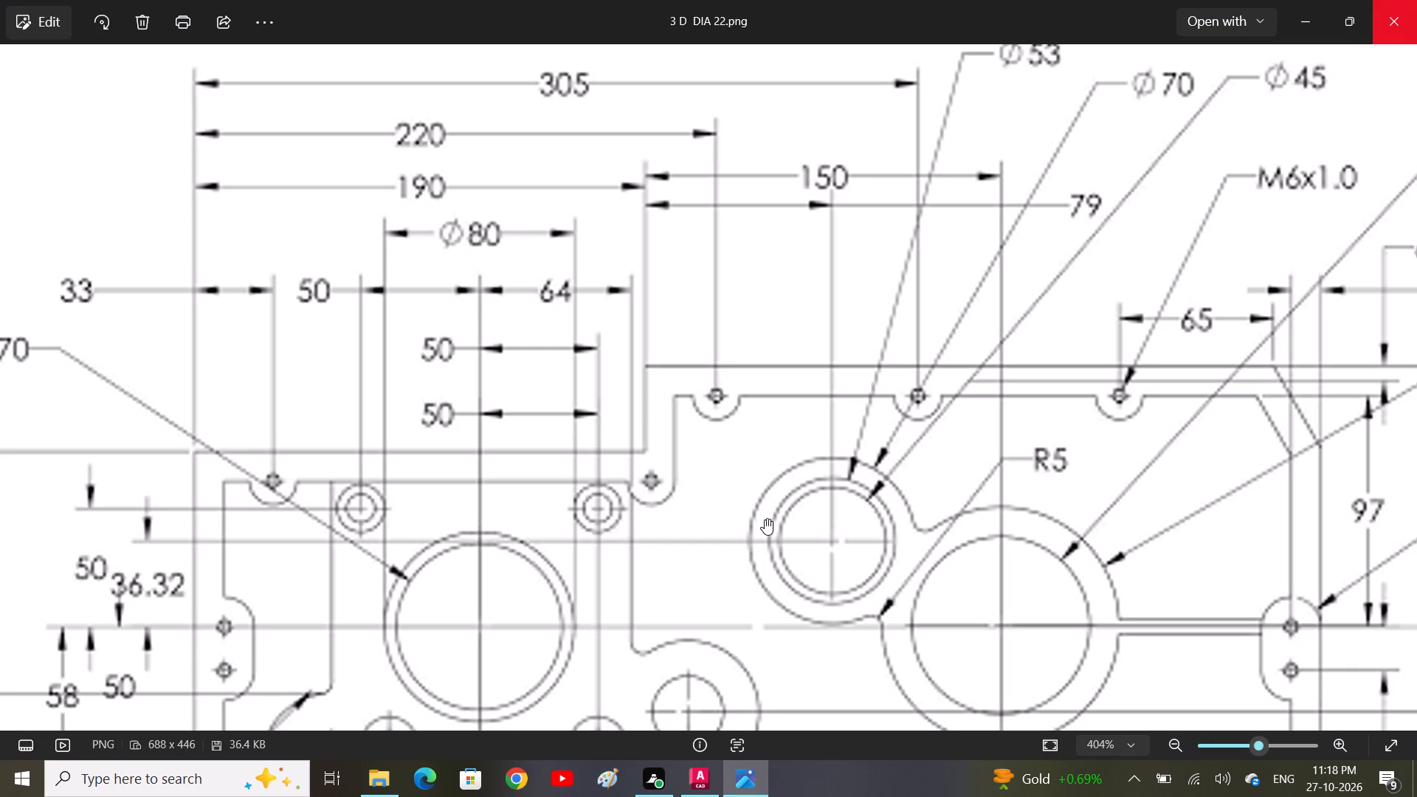
pyautogui.scroll(-1, 765, 511)
pyautogui.scroll(-1, 652, 553)
pyautogui.moveTo(652, 570); pyautogui.dragTo(738, 496, button='middle')
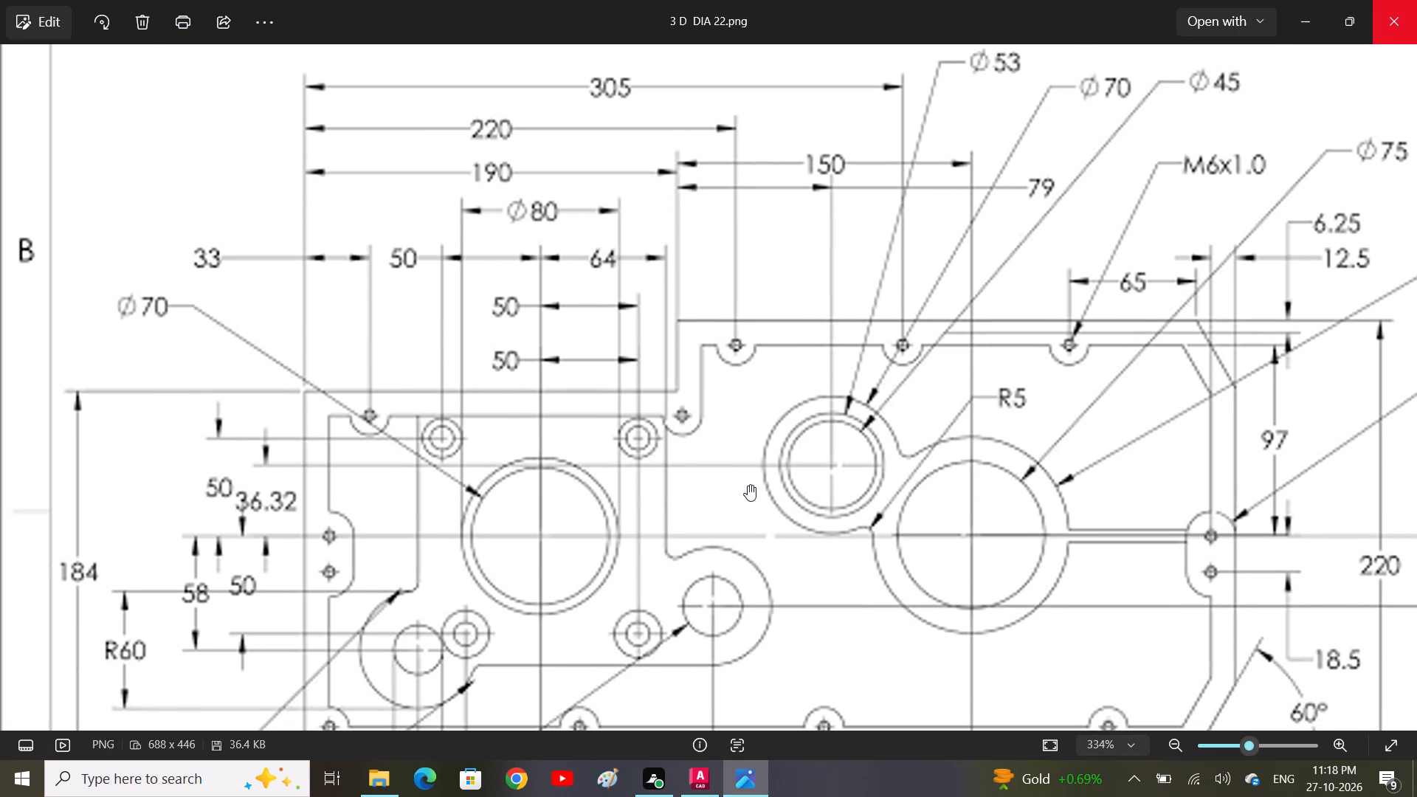
pyautogui.moveTo(906, 542); pyautogui.dragTo(923, 490, button='middle')
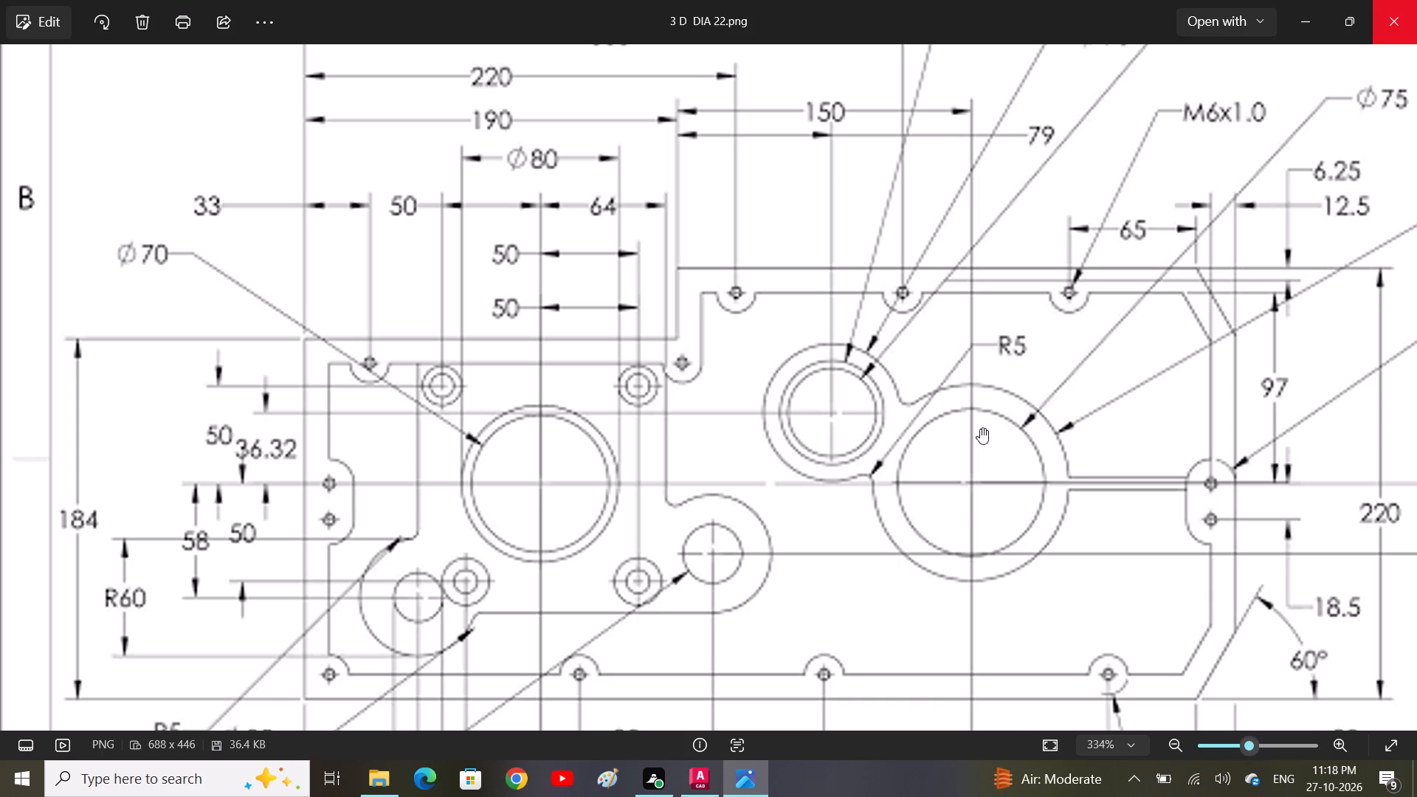
pyautogui.scroll(-1, 911, 442)
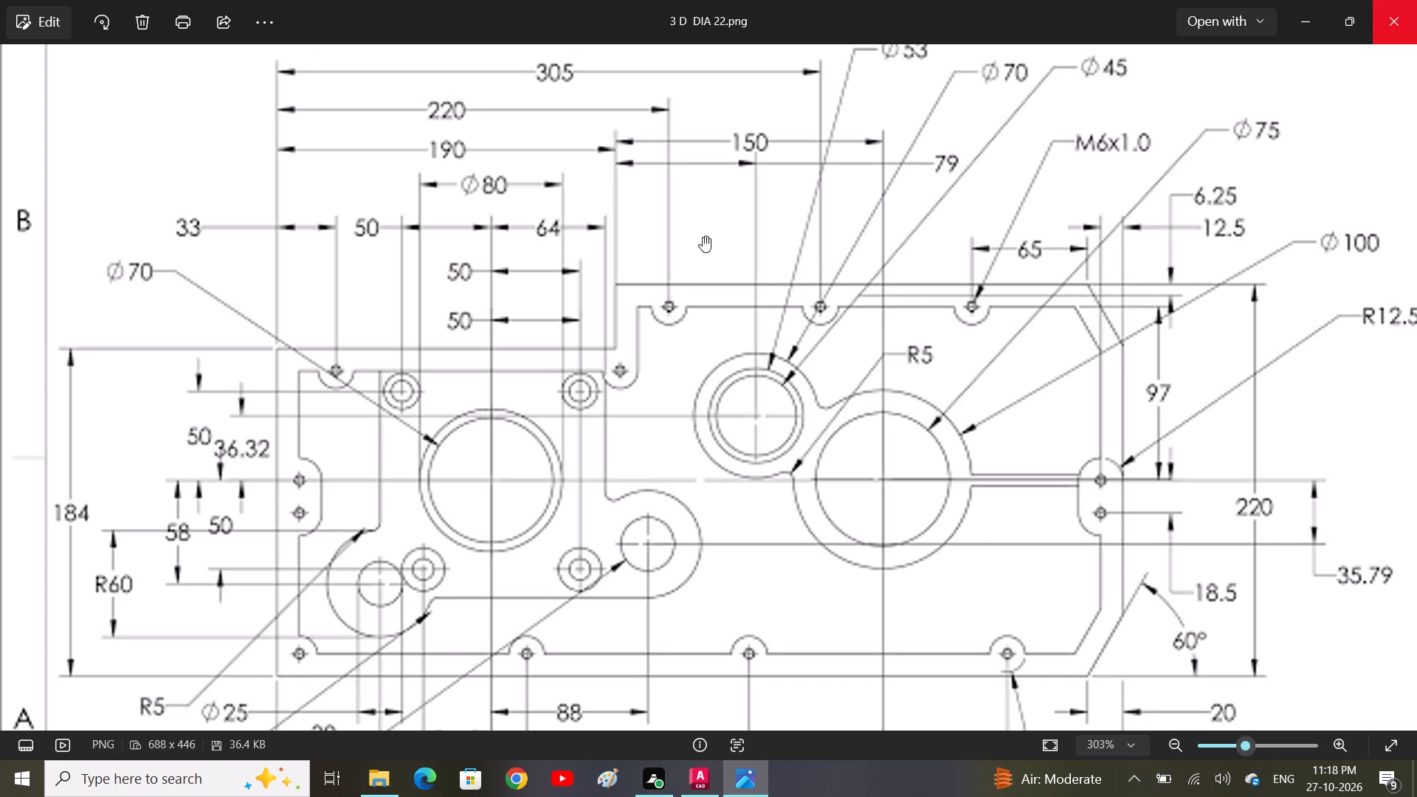
pyautogui.scroll(-2, 742, 439)
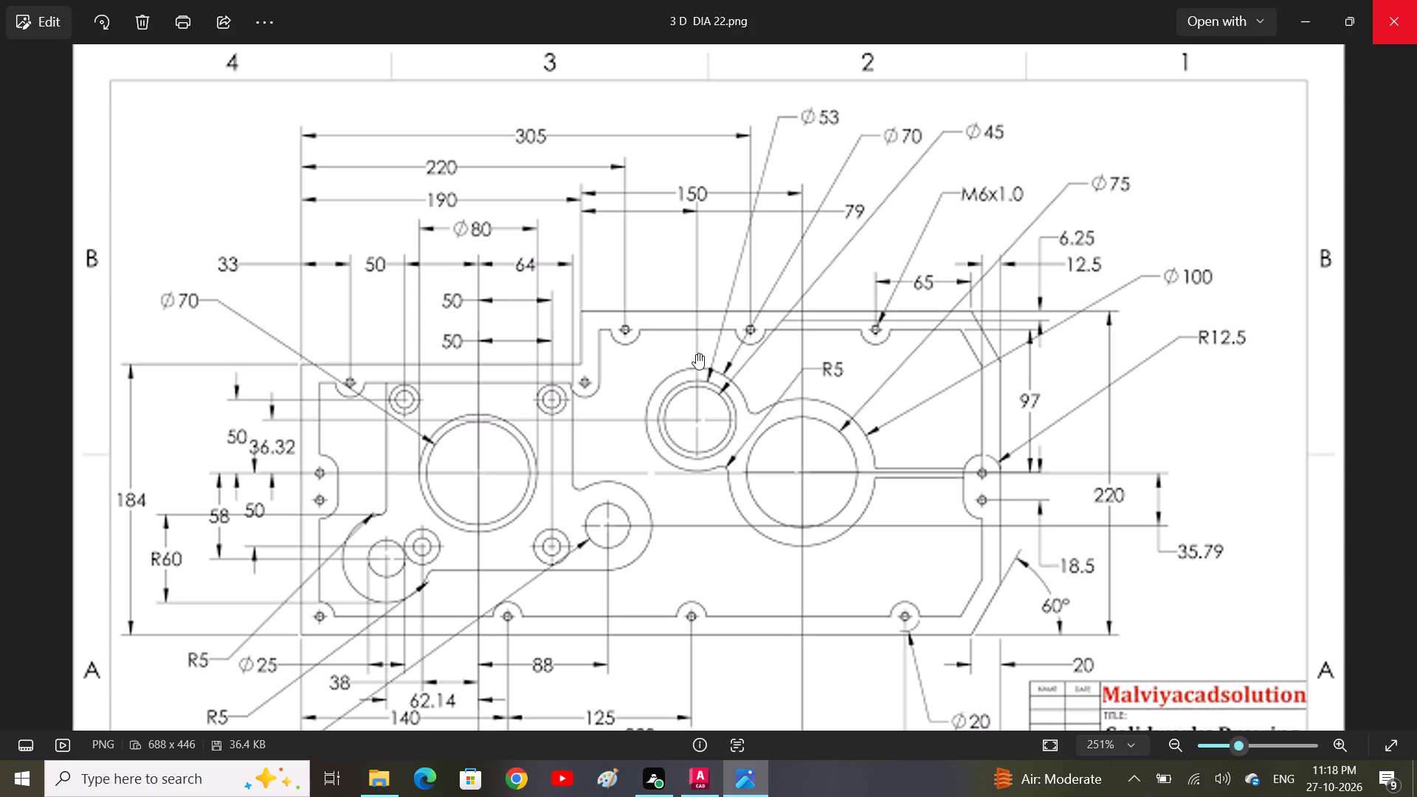
# Switch back to AutoCAD and continue the horizontal guide line about 39 mm from its free end, crossing the nearby vertical guide.
pyautogui.click(694, 777)
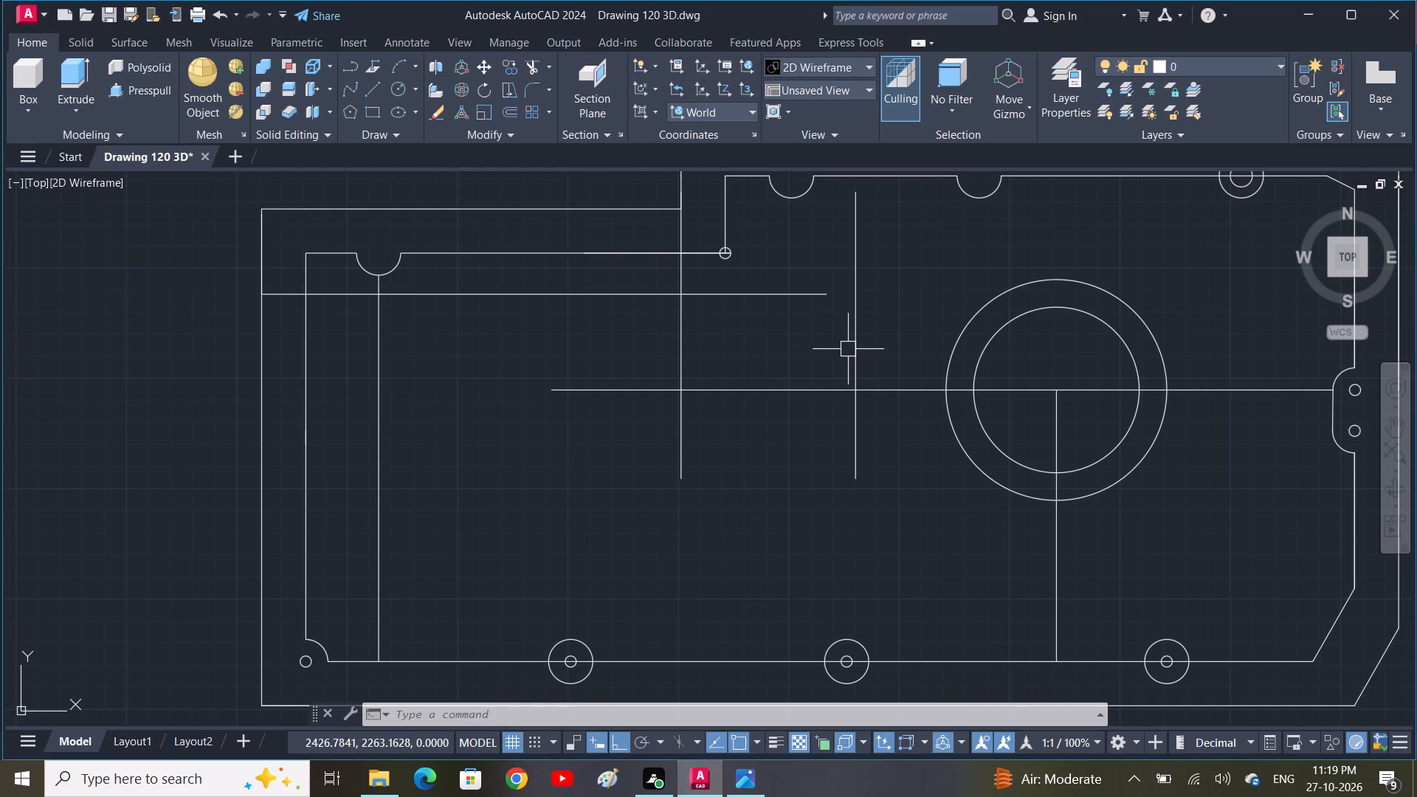
pyautogui.write('L')
pyautogui.press('space')
pyautogui.click(822, 298)
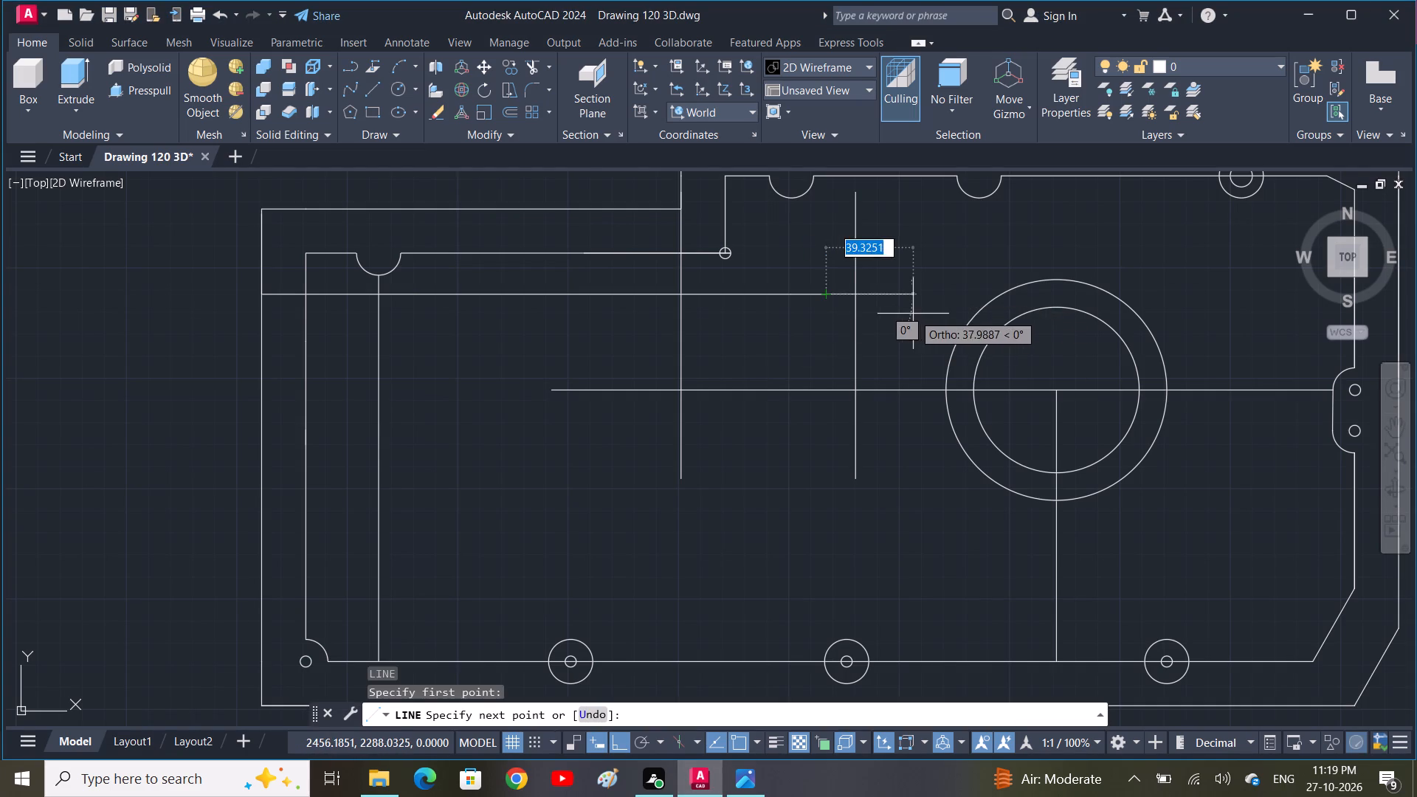
pyautogui.click(913, 314)
pyautogui.press('space')
# Draw a 53 mm diameter circle centred where the horizontal guide crosses the vertical guide beside the large boss.
pyautogui.write('C')
pyautogui.press('space')
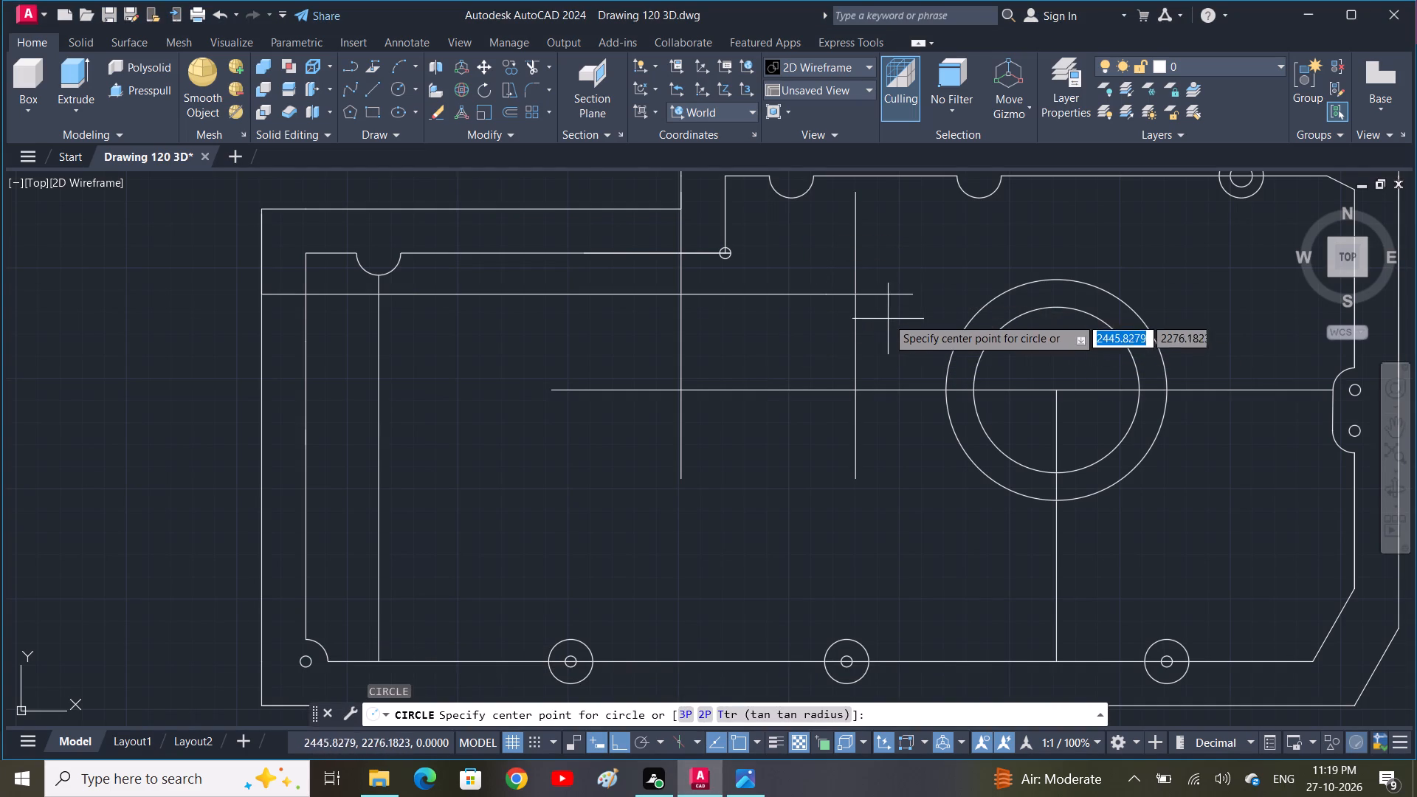
pyautogui.click(855, 292)
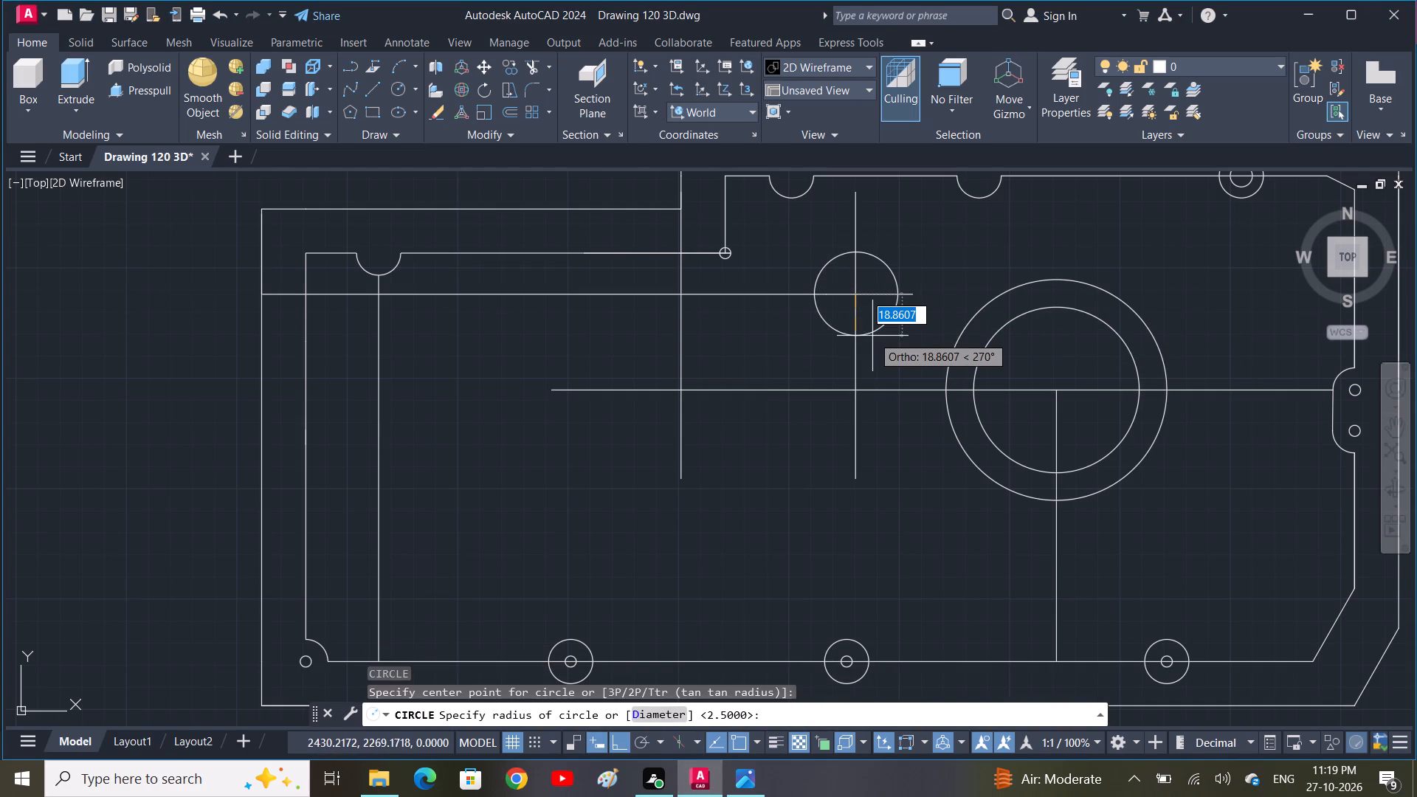
pyautogui.write('D')
pyautogui.press('space')
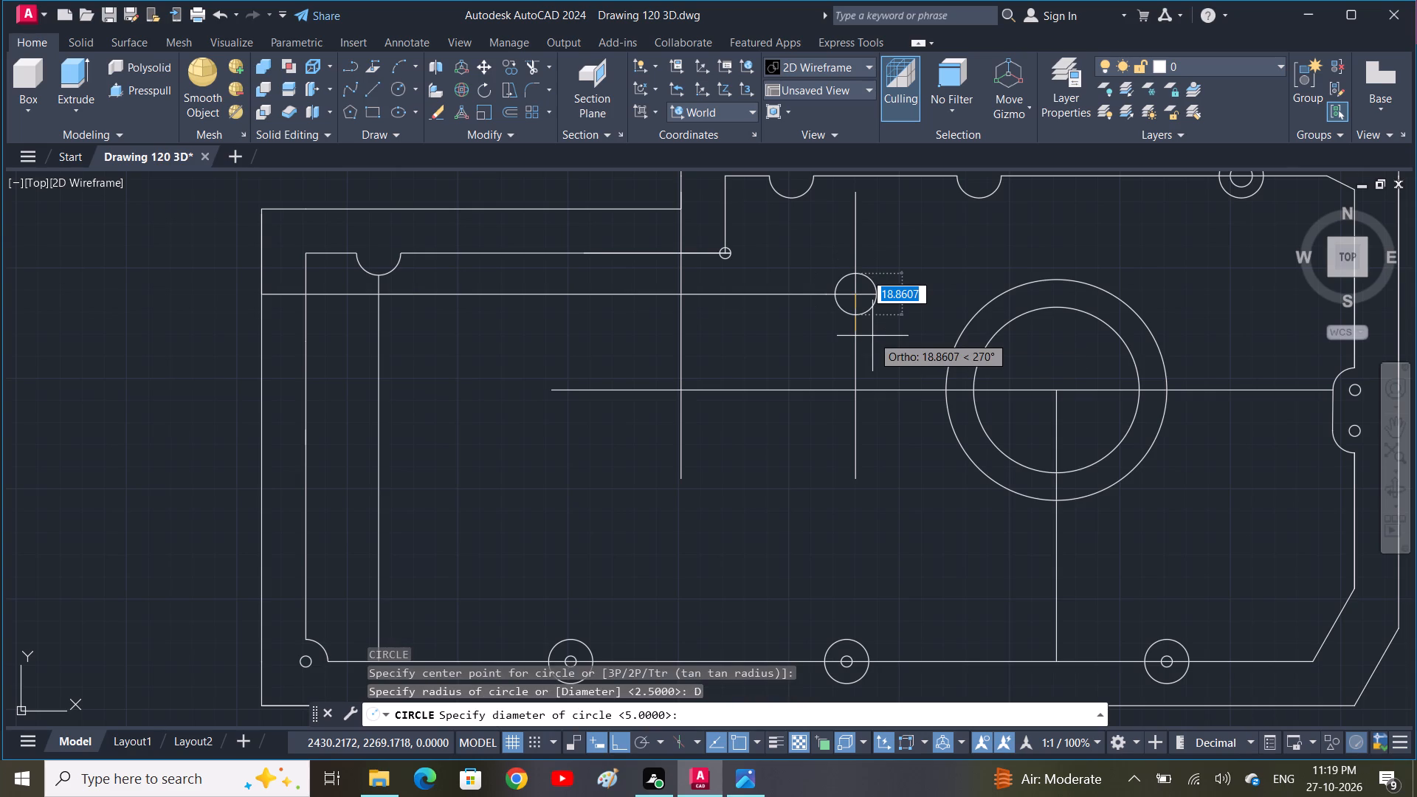
pyautogui.click(731, 775)
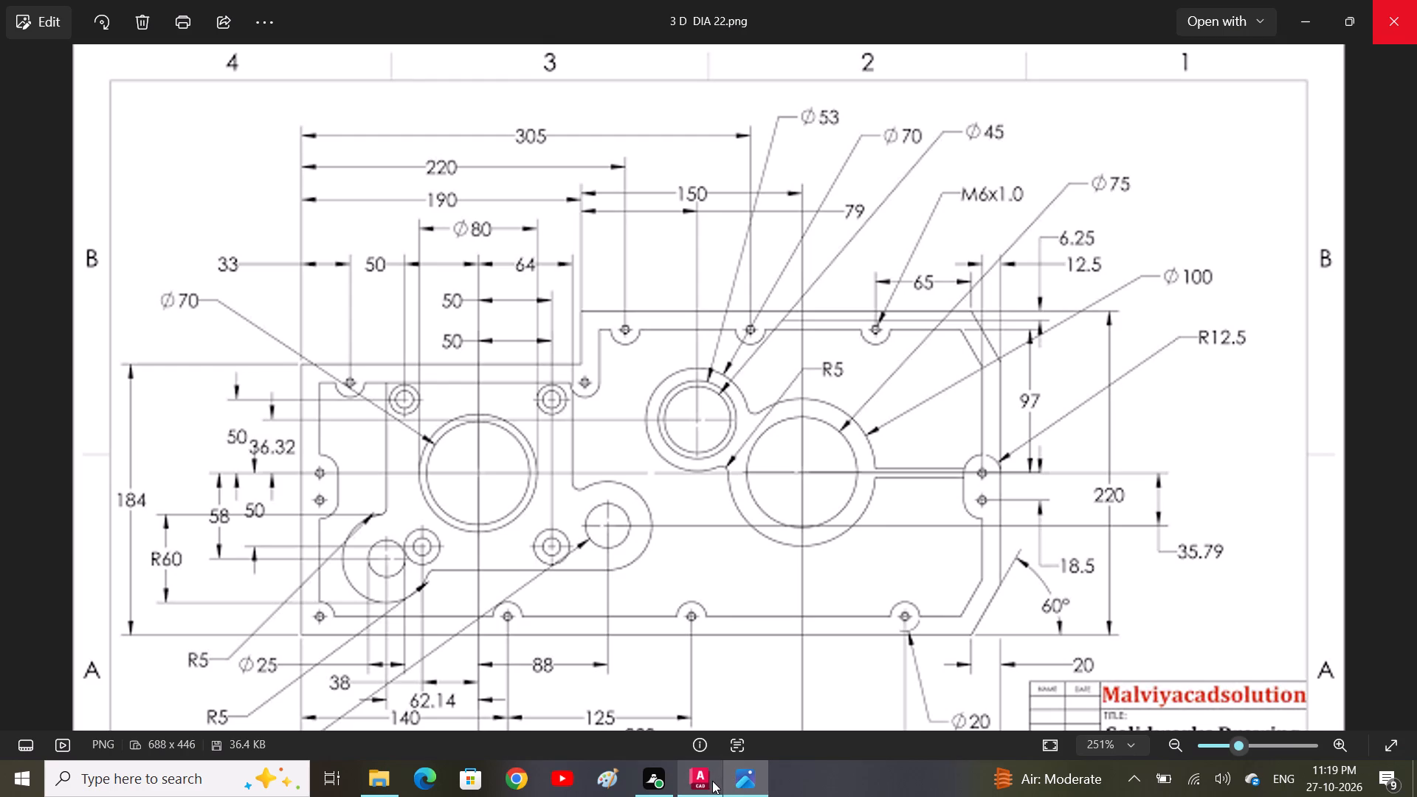
pyautogui.click(700, 777)
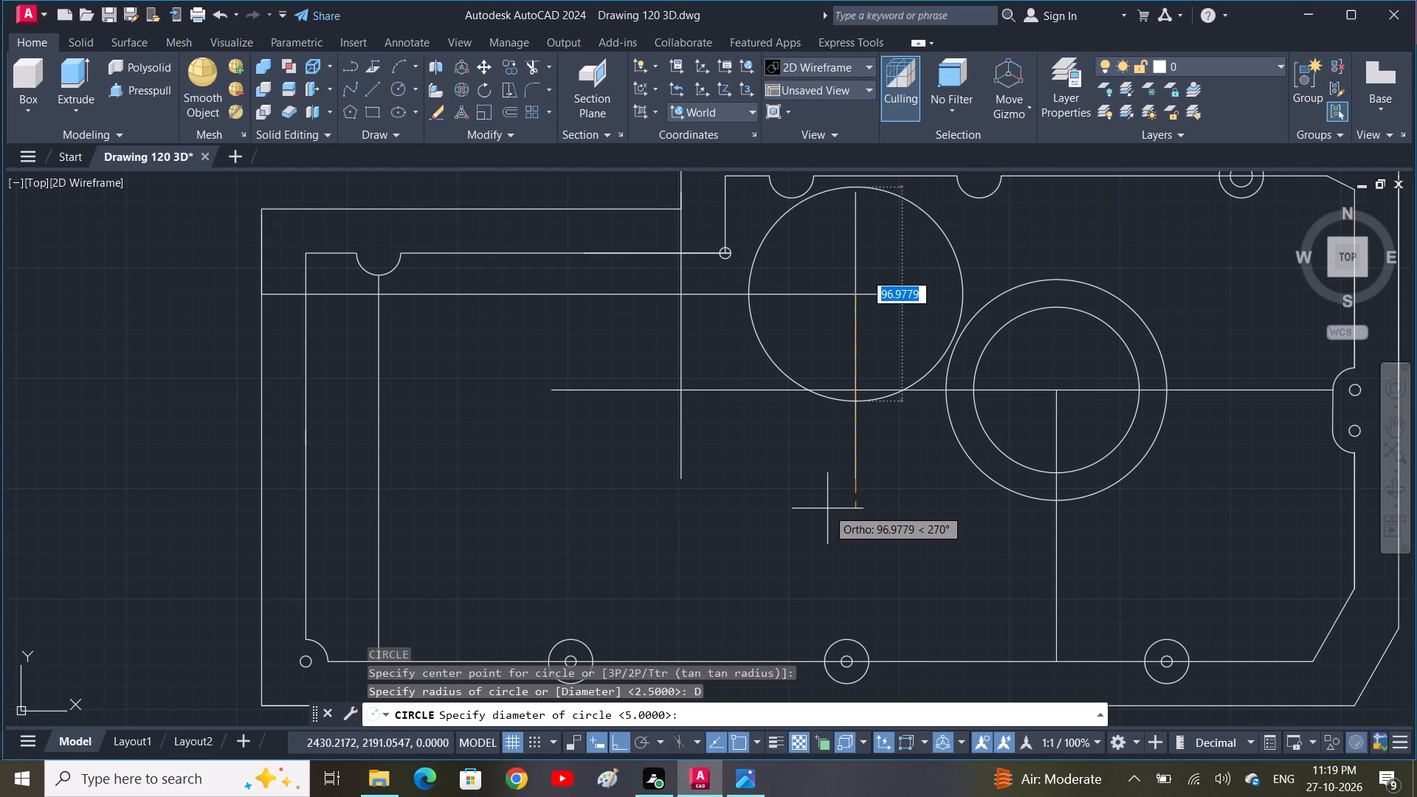
pyautogui.write('53')
pyautogui.press('space')
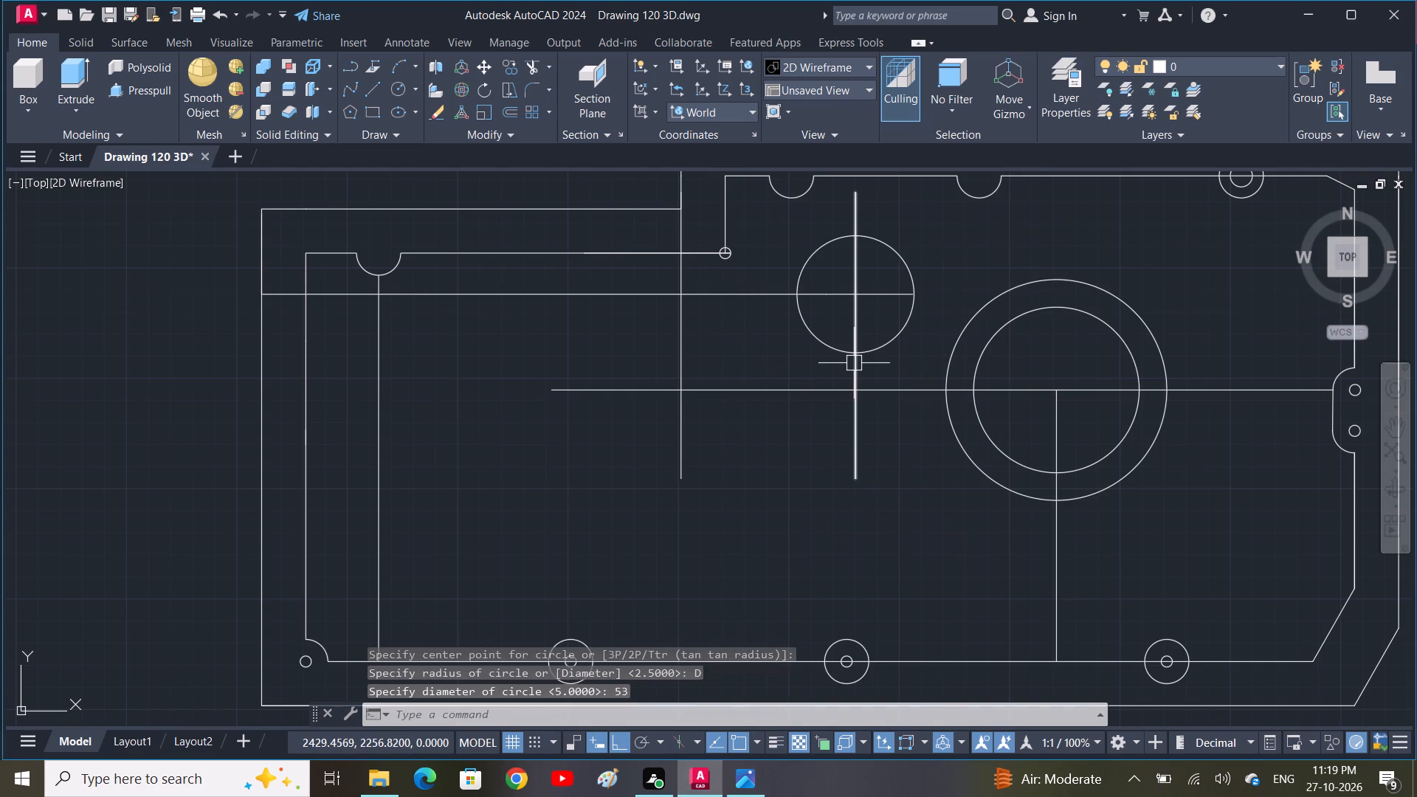
# Draw a concentric 45 mm diameter circle inside the 53 mm circle.
pyautogui.write('C')
pyautogui.press('space')
pyautogui.click(852, 288)
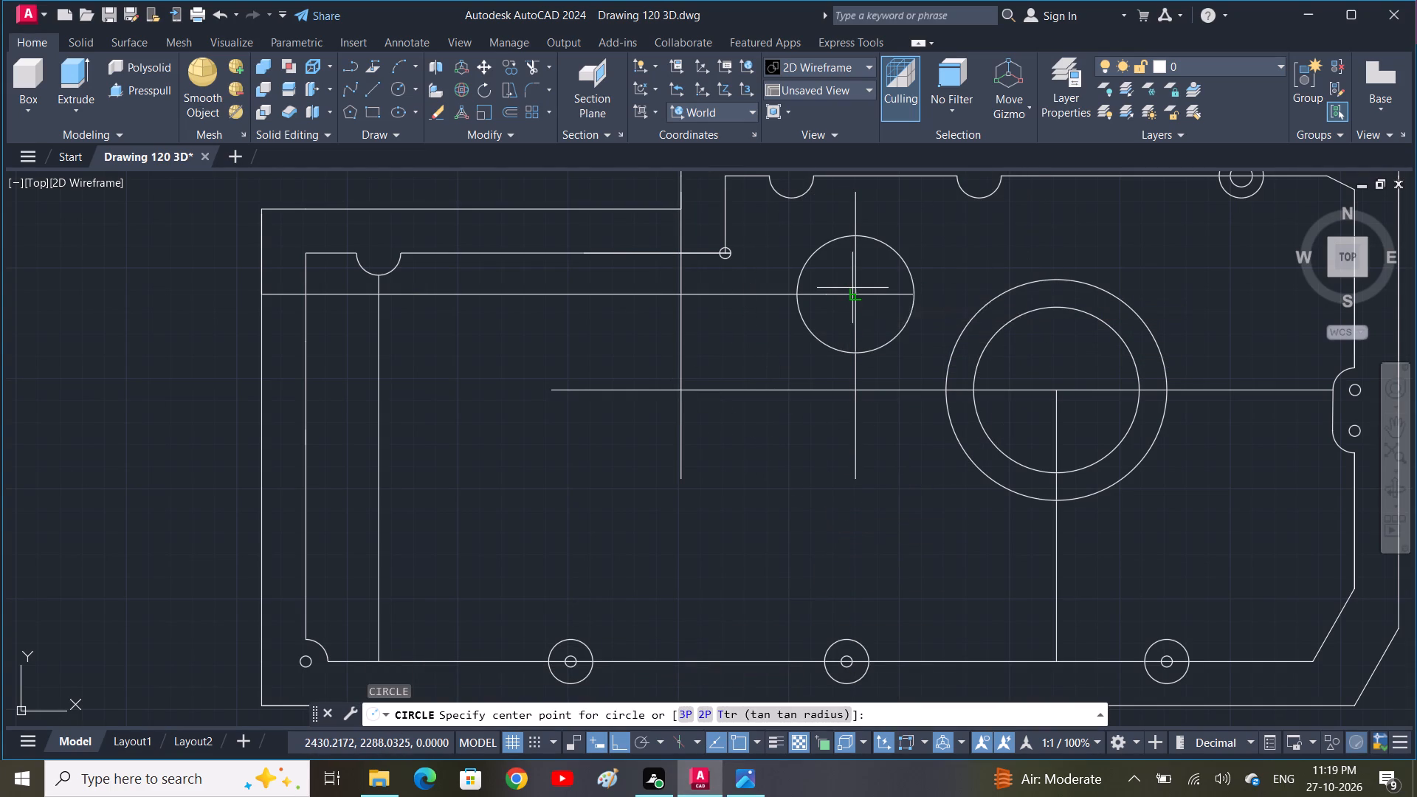
pyautogui.write('D')
pyautogui.press('space')
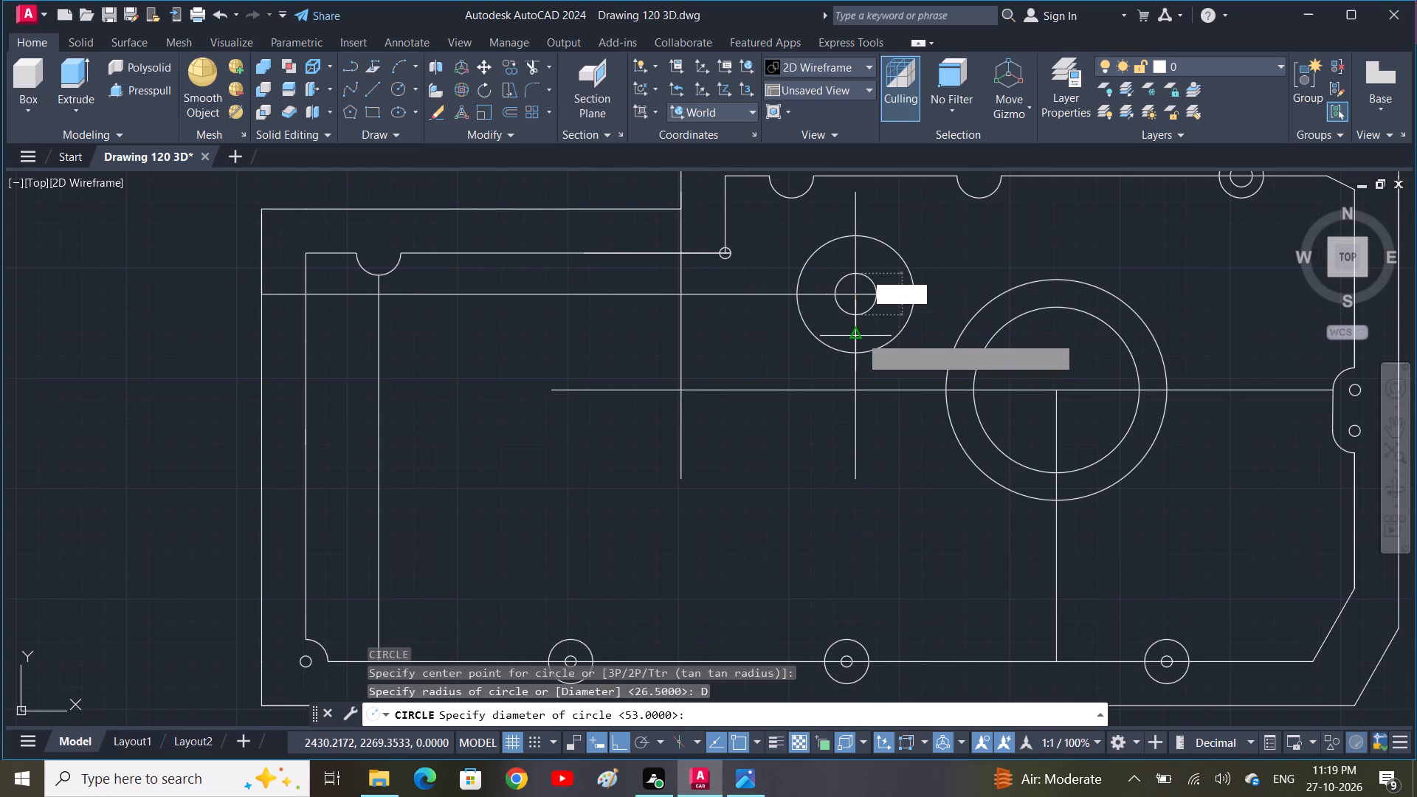
pyautogui.write('45')
pyautogui.press('space')
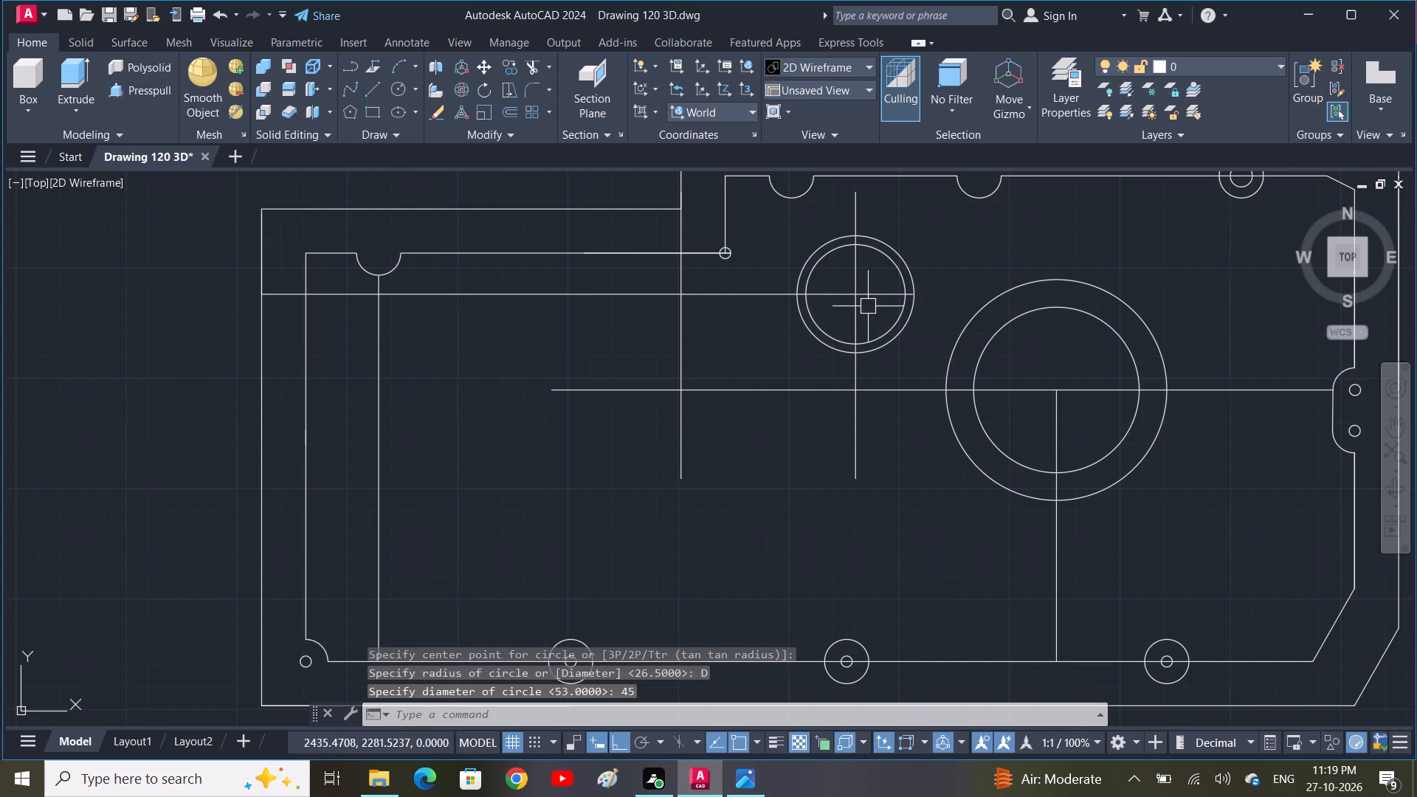
# Draw a concentric 70 mm diameter circle around the 53 mm and 45 mm circles, checking the diameter in the reference image.
pyautogui.write('C')
pyautogui.press('space')
pyautogui.click(853, 293)
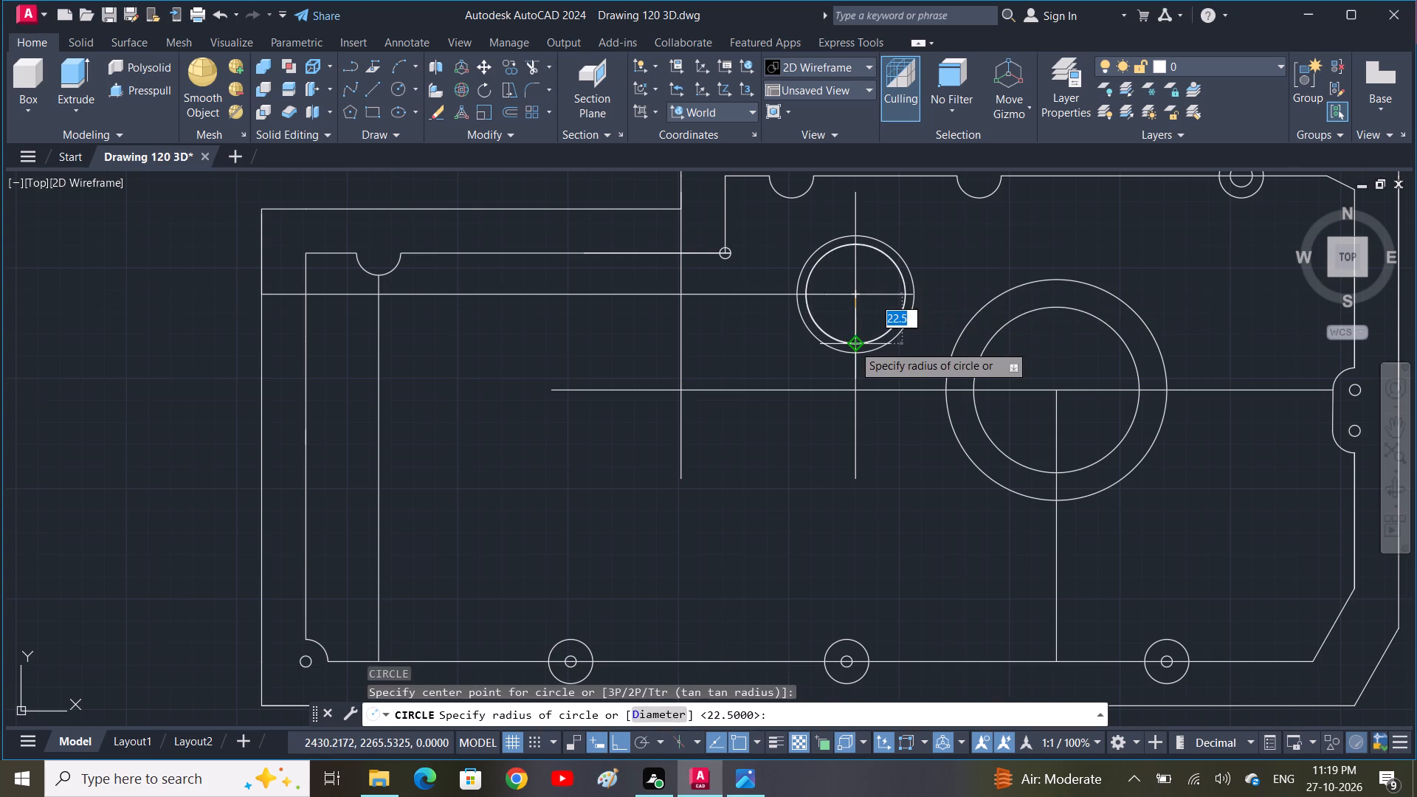
pyautogui.write('D')
pyautogui.press('space')
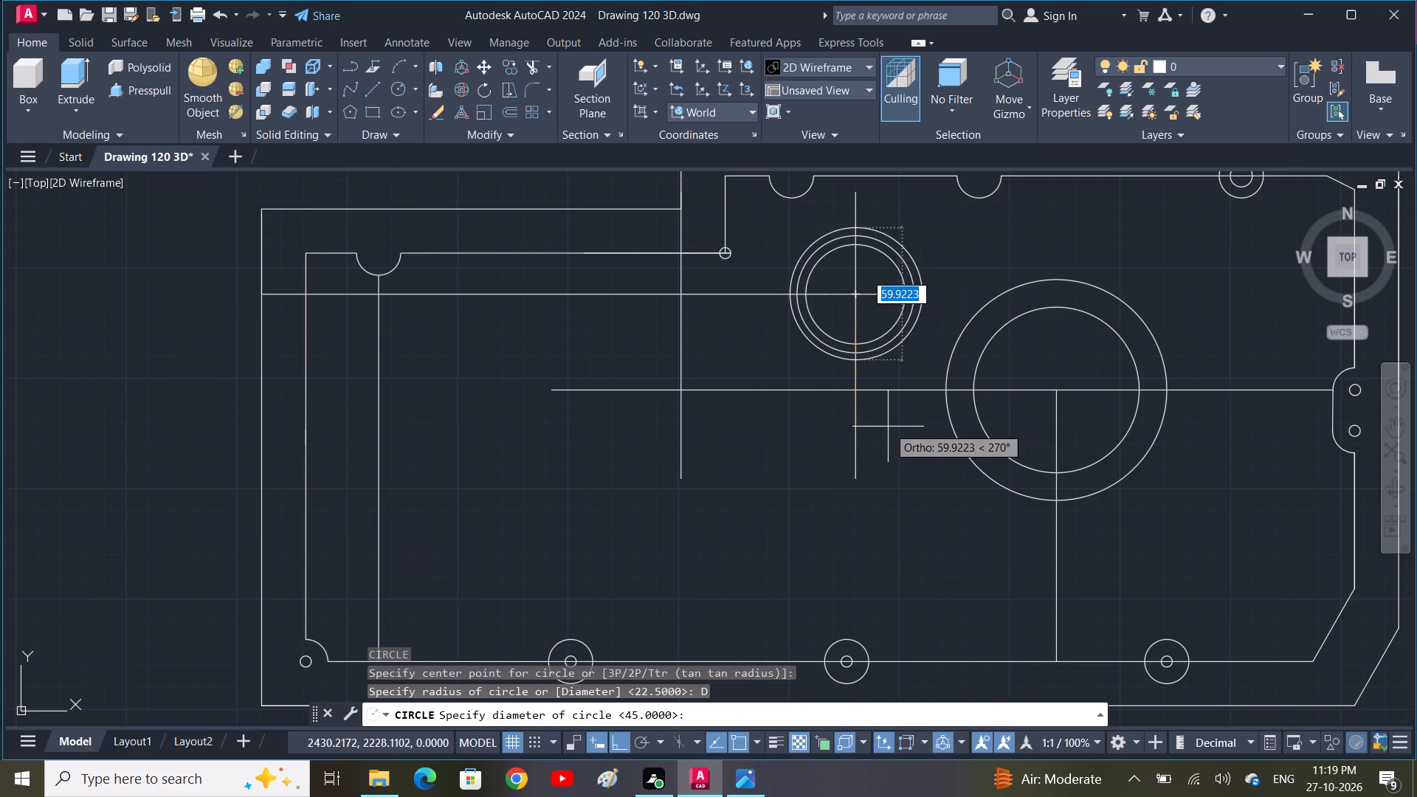
pyautogui.click(734, 782)
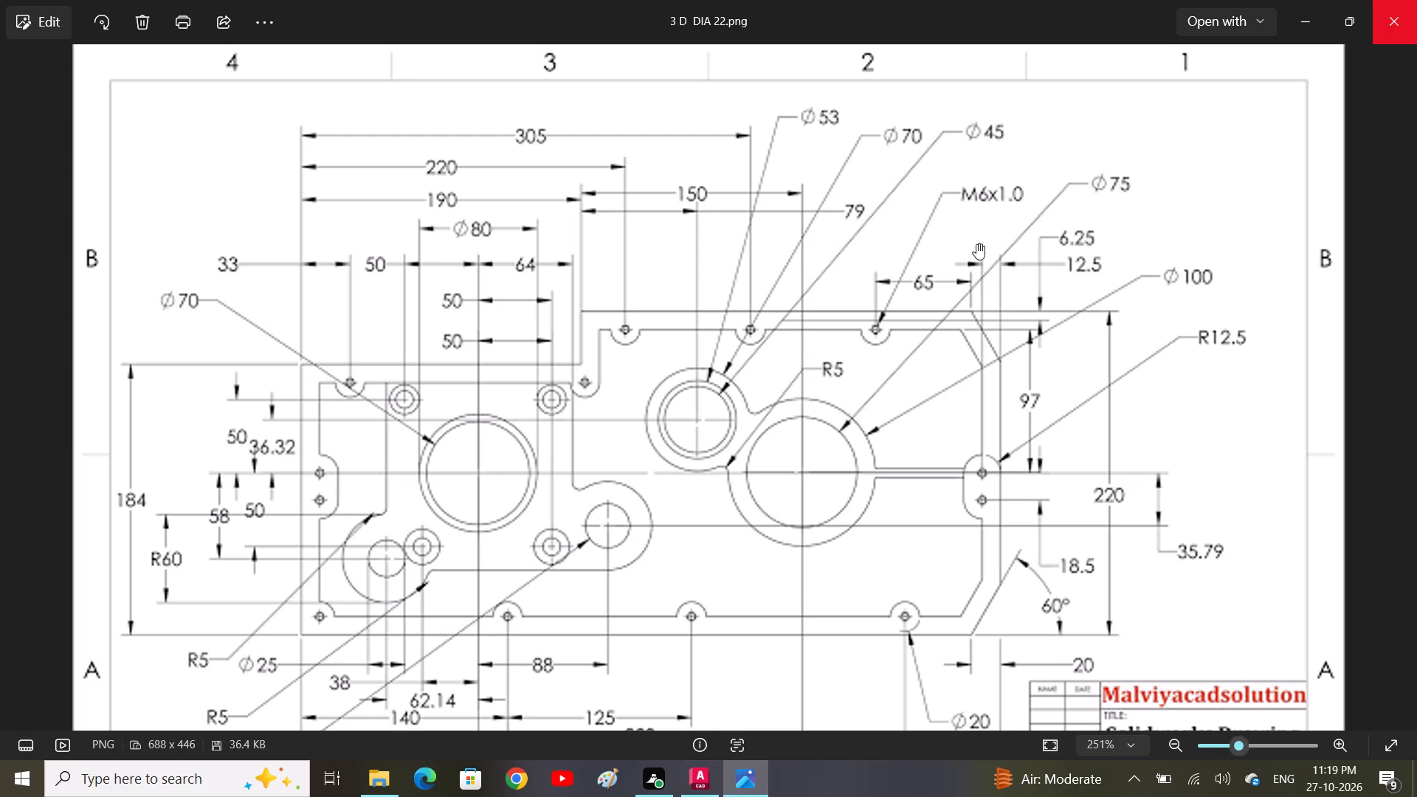
pyautogui.click(698, 787)
pyautogui.press('7')
pyautogui.write('0')
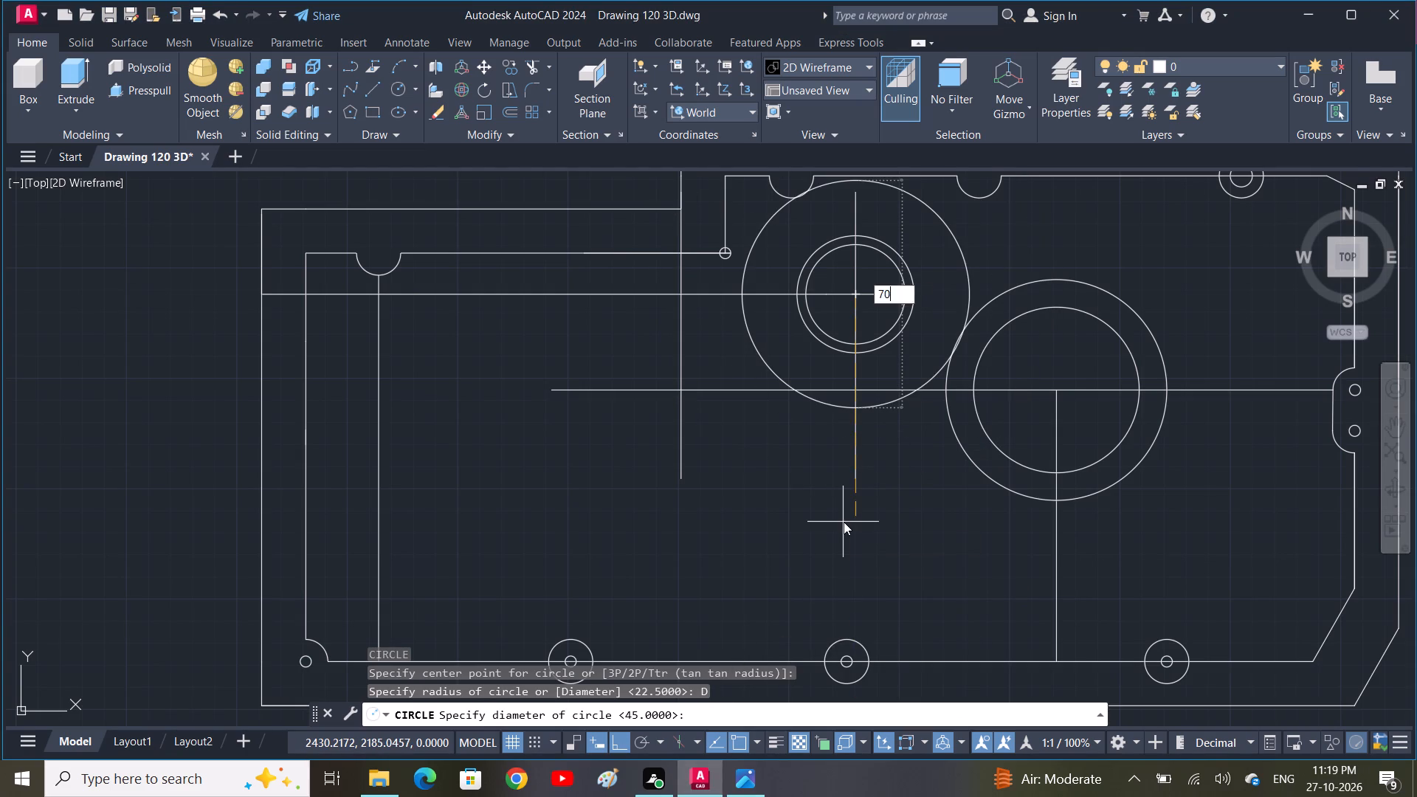
pyautogui.press('space')
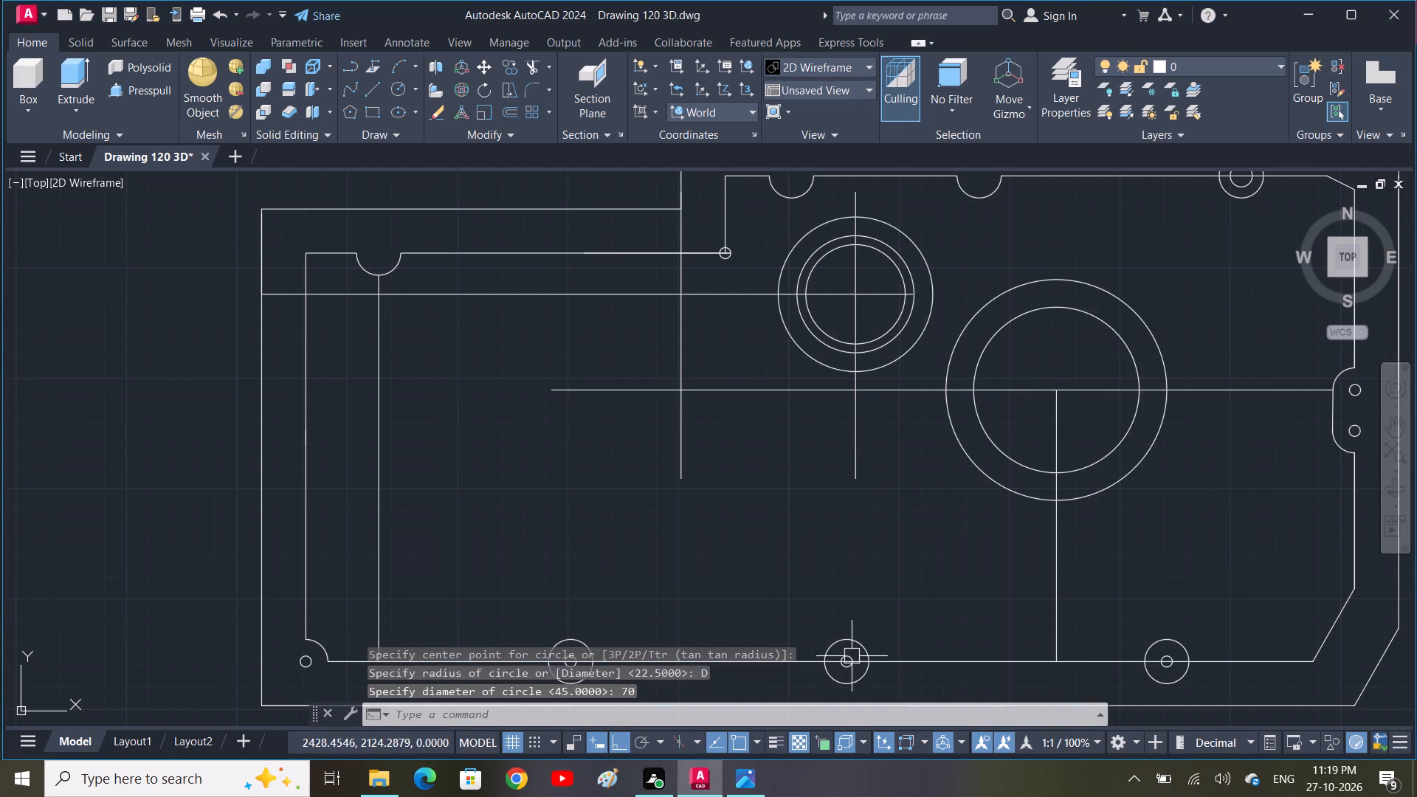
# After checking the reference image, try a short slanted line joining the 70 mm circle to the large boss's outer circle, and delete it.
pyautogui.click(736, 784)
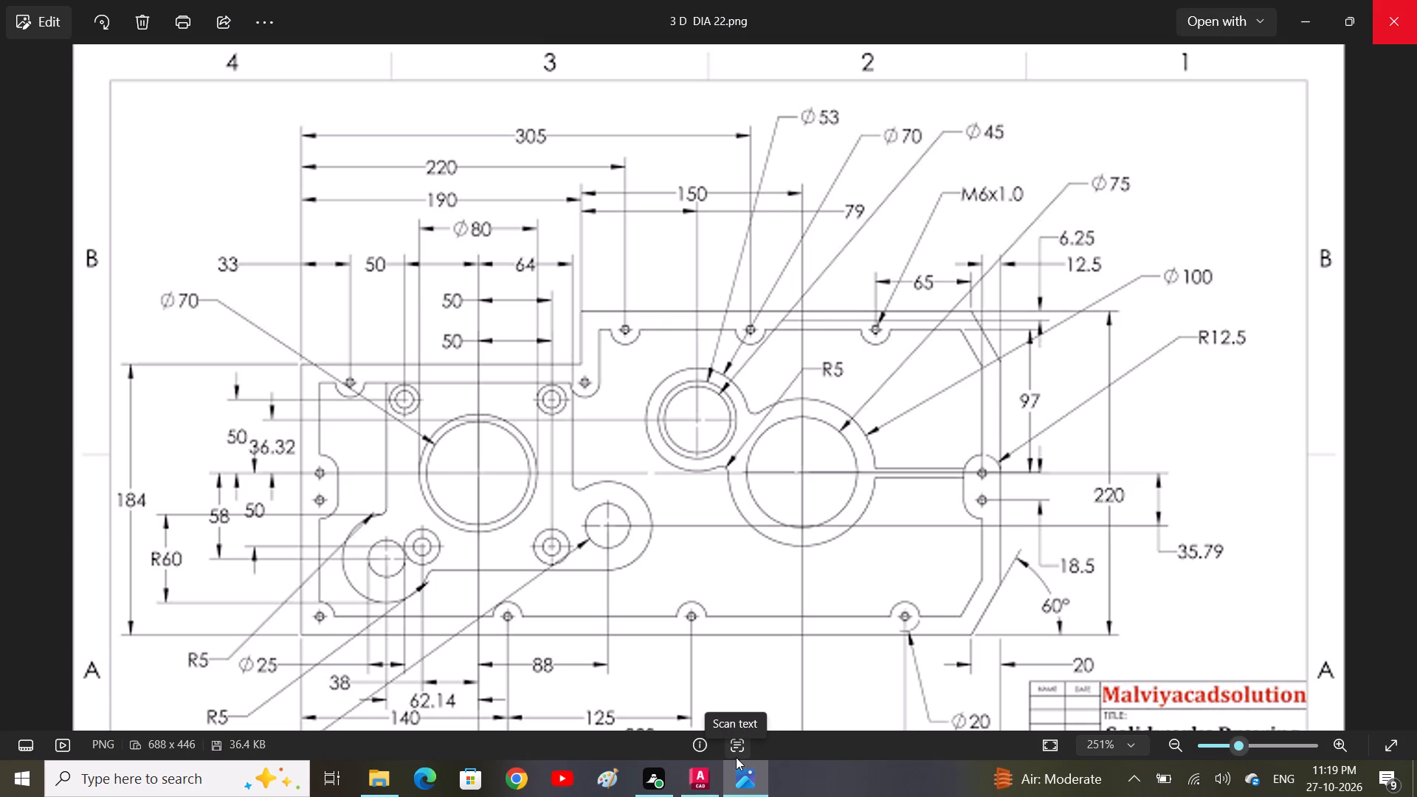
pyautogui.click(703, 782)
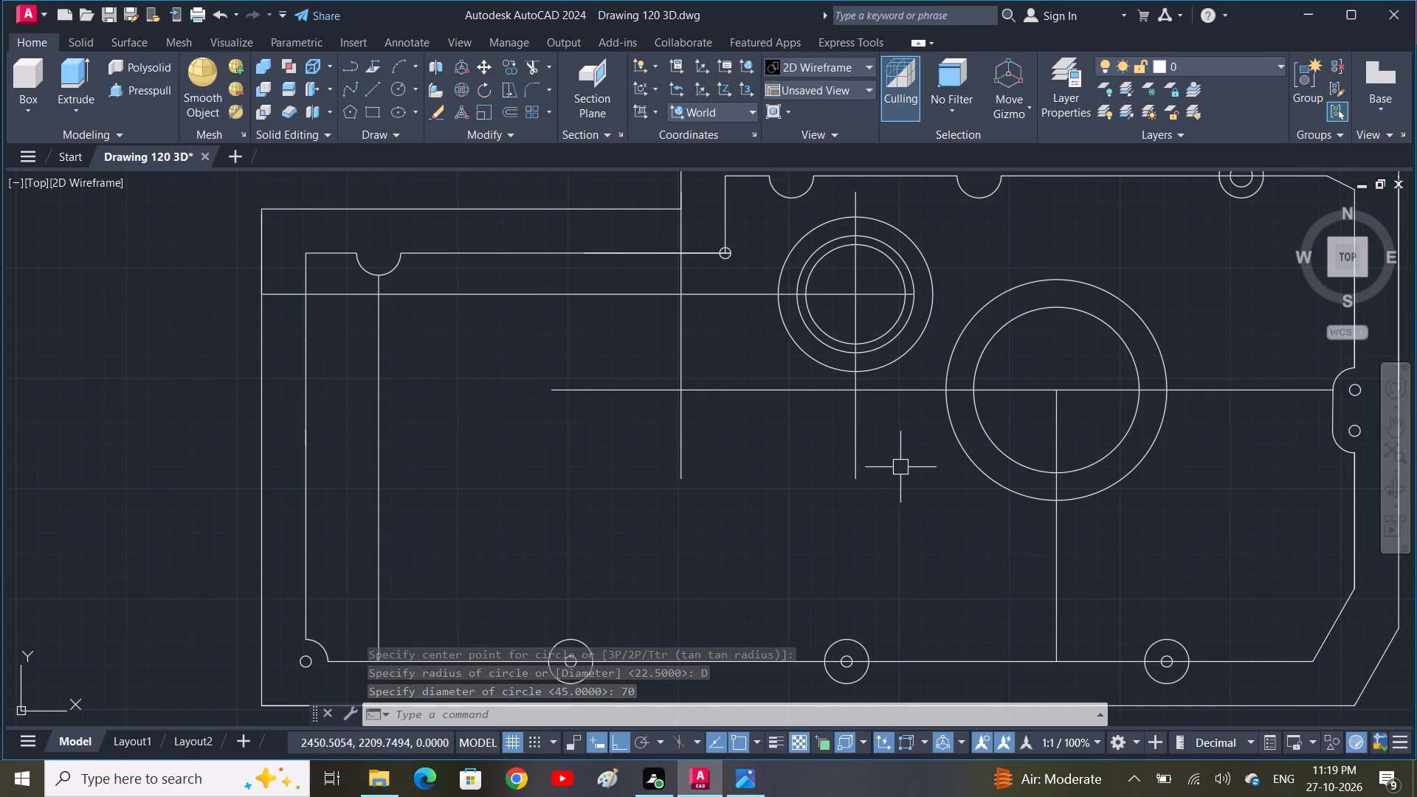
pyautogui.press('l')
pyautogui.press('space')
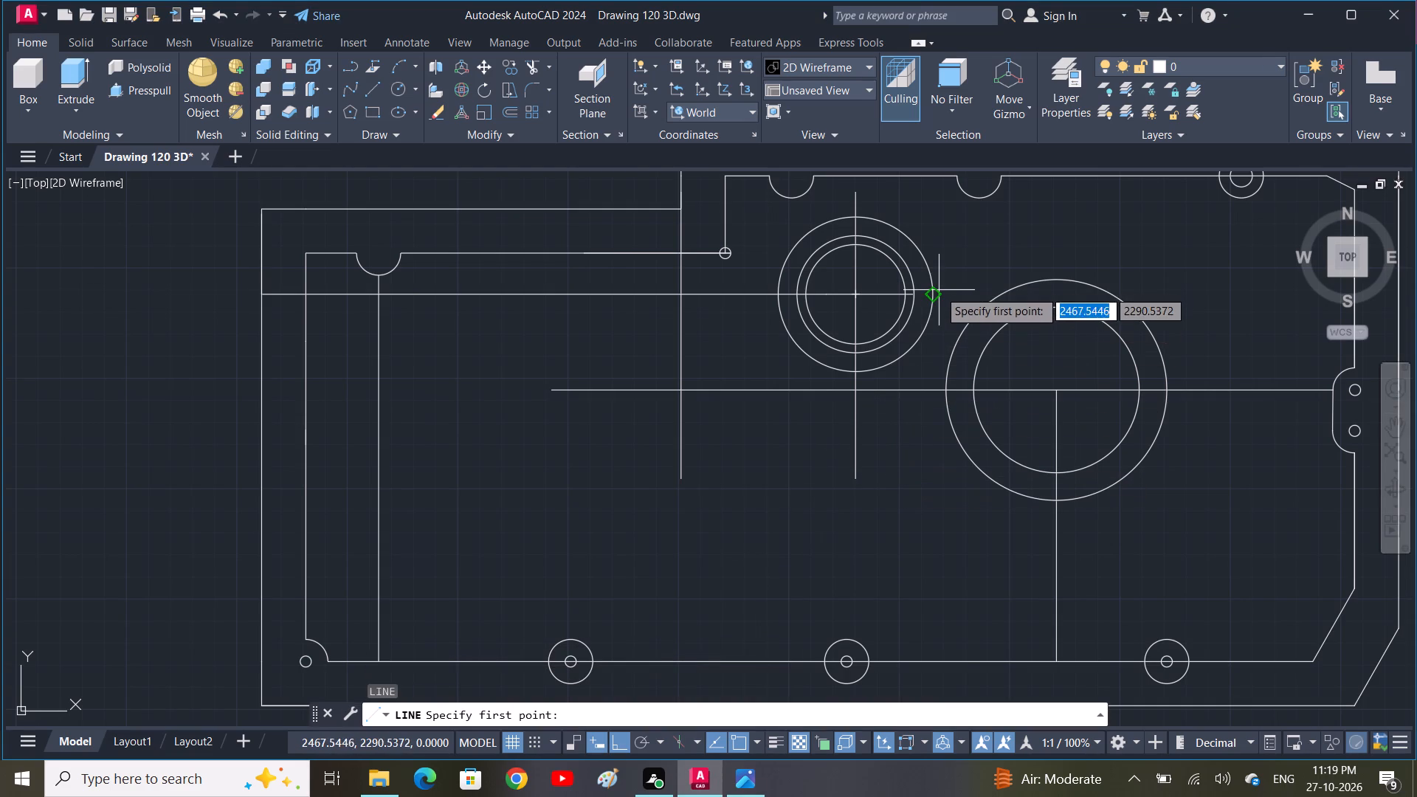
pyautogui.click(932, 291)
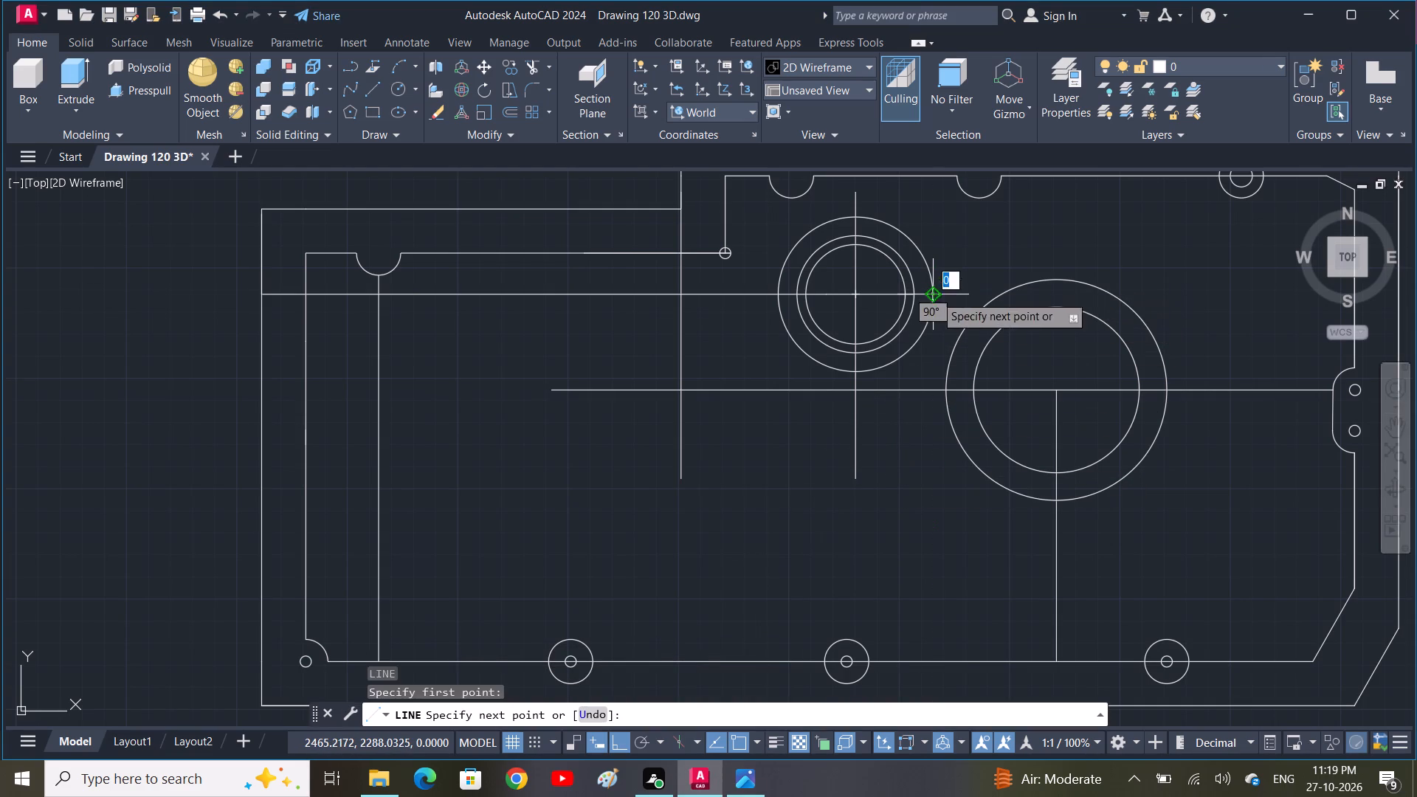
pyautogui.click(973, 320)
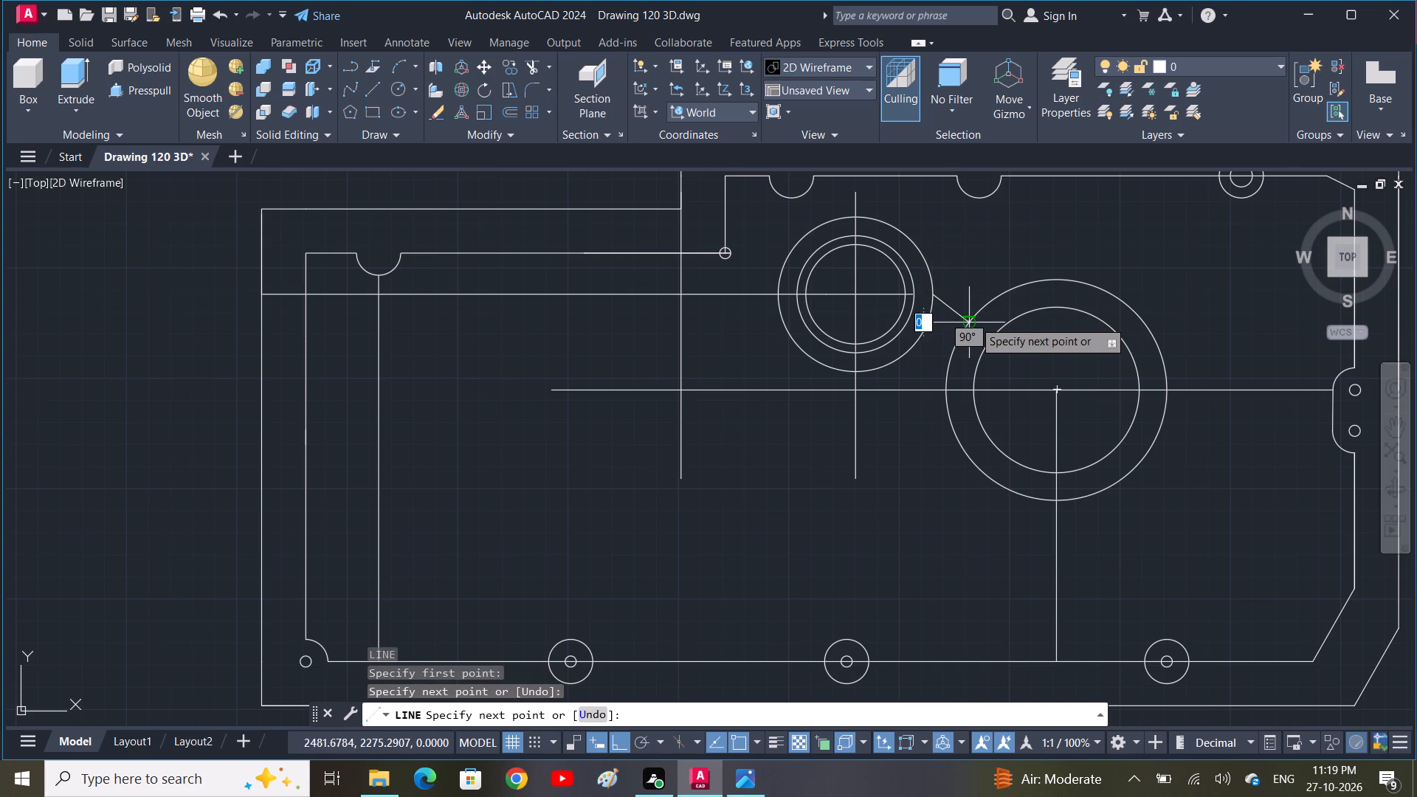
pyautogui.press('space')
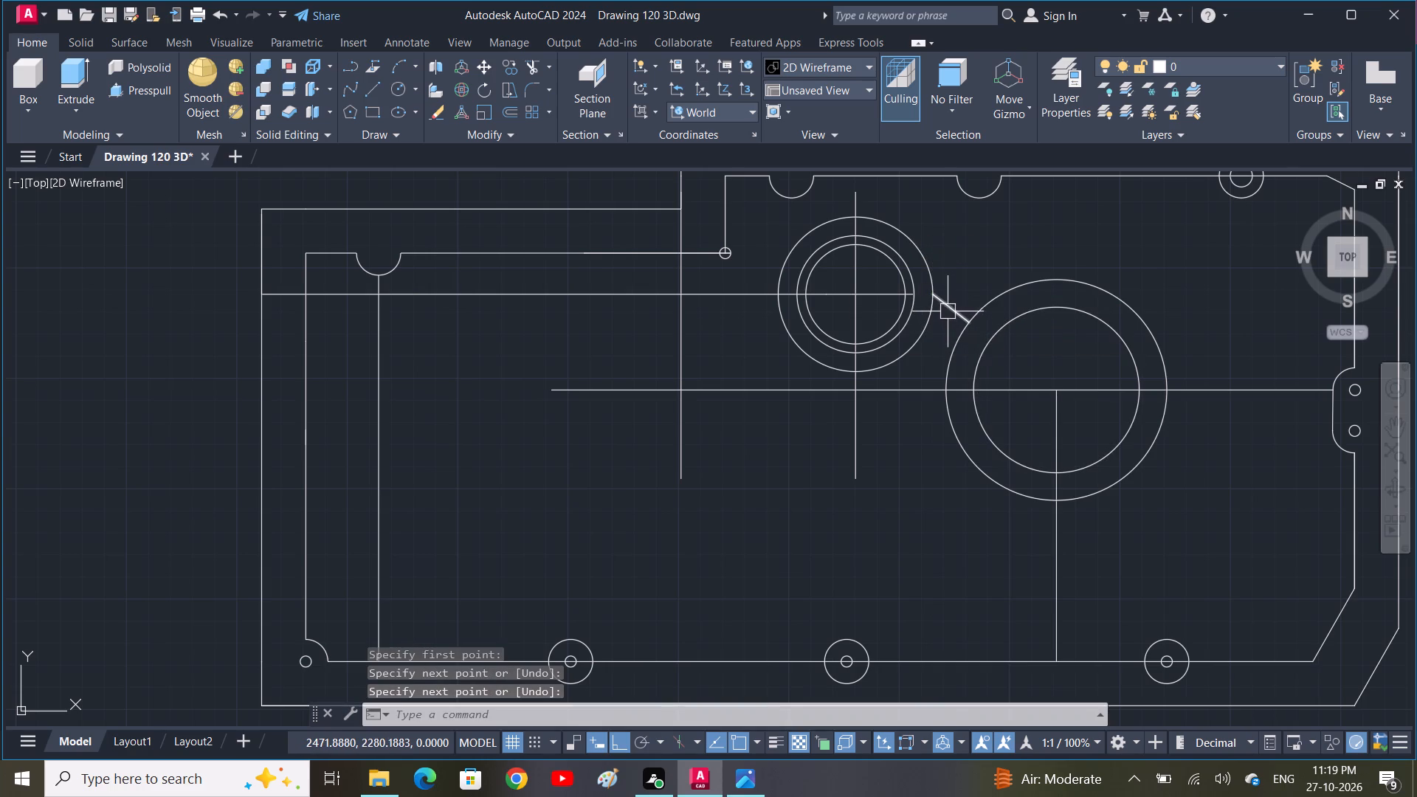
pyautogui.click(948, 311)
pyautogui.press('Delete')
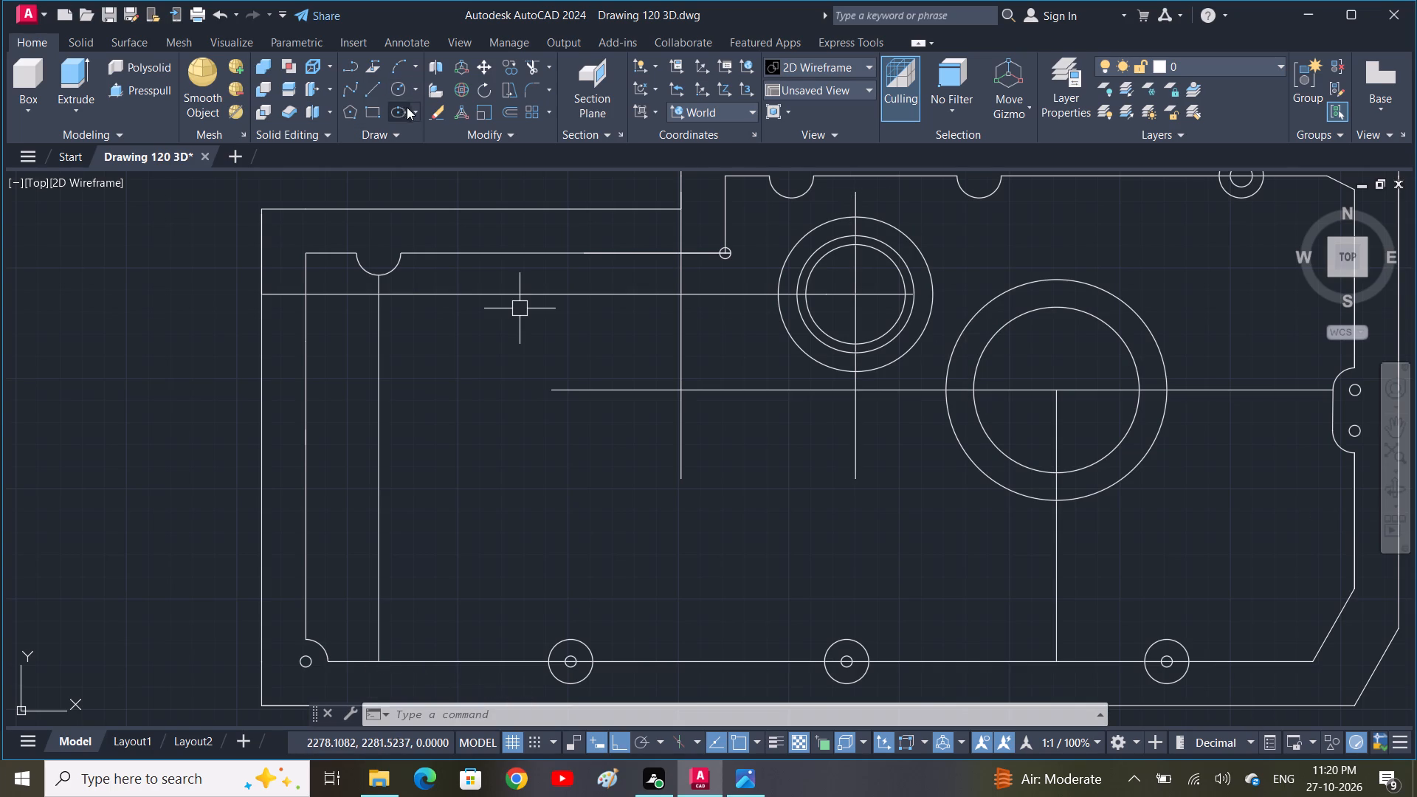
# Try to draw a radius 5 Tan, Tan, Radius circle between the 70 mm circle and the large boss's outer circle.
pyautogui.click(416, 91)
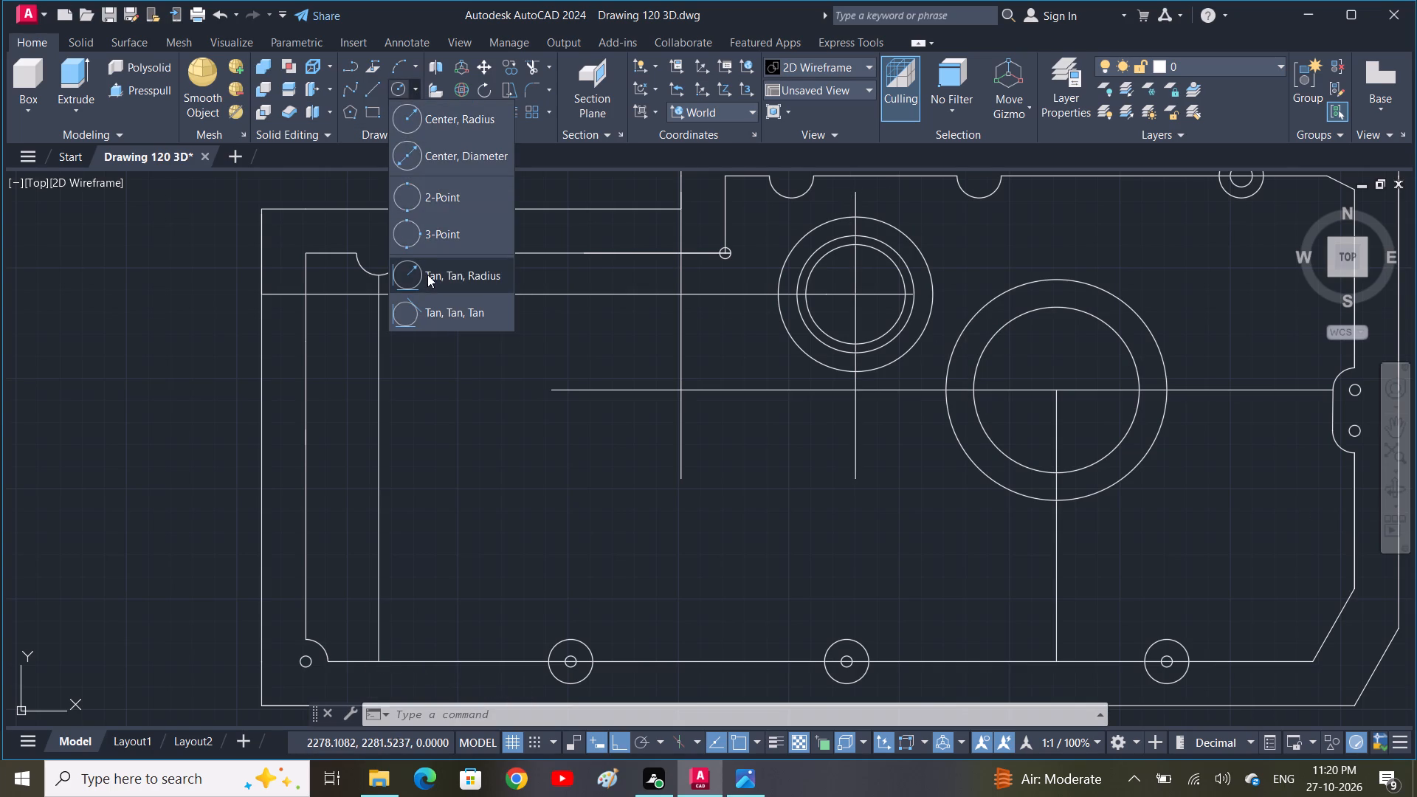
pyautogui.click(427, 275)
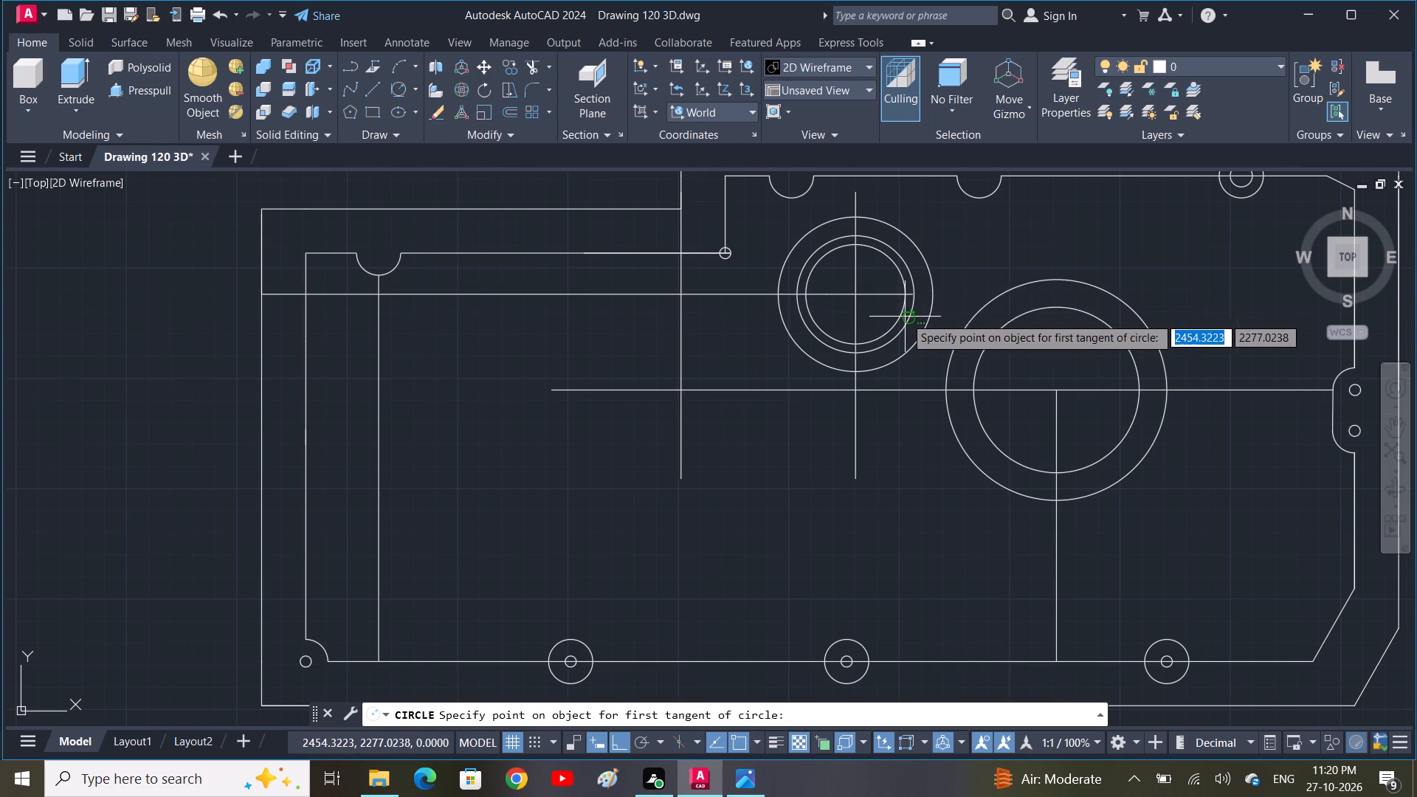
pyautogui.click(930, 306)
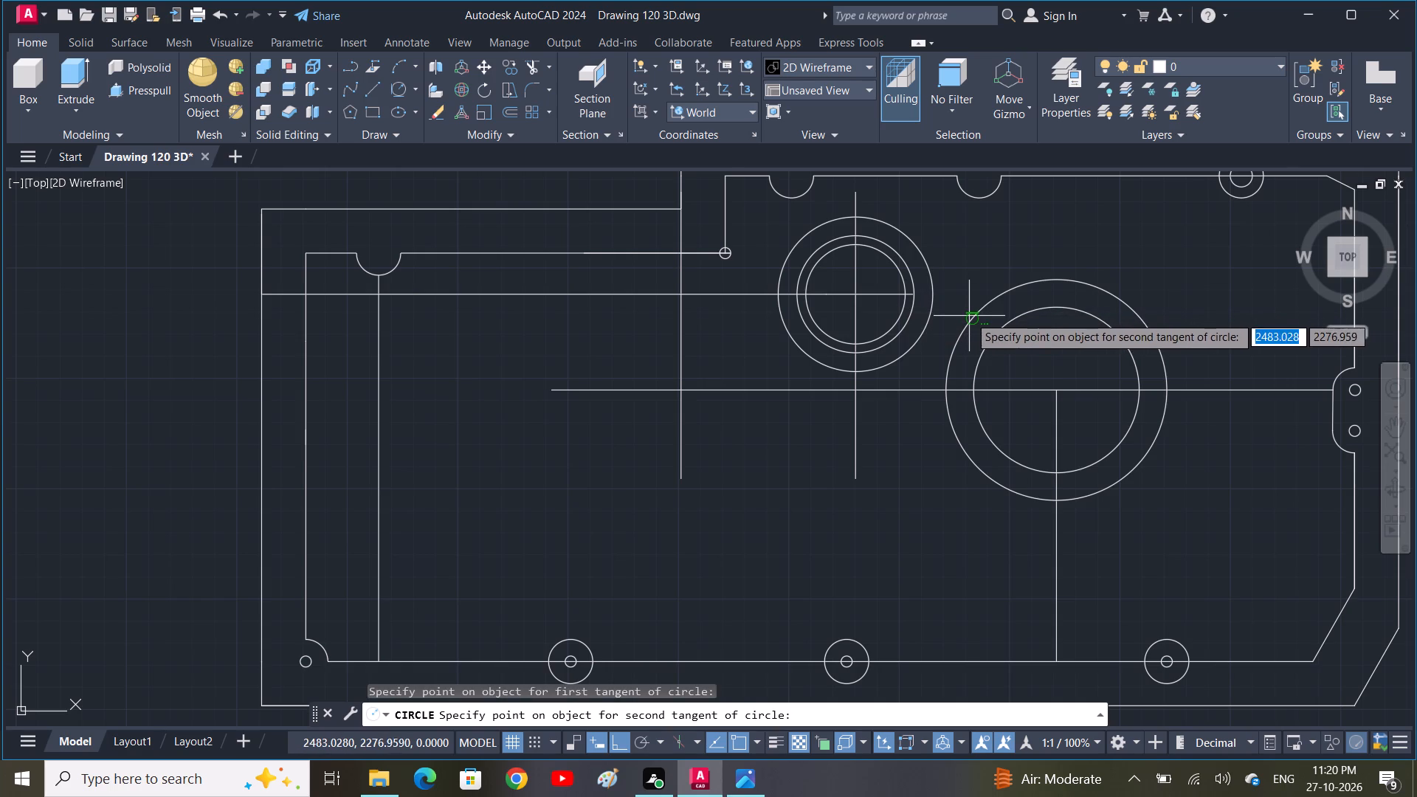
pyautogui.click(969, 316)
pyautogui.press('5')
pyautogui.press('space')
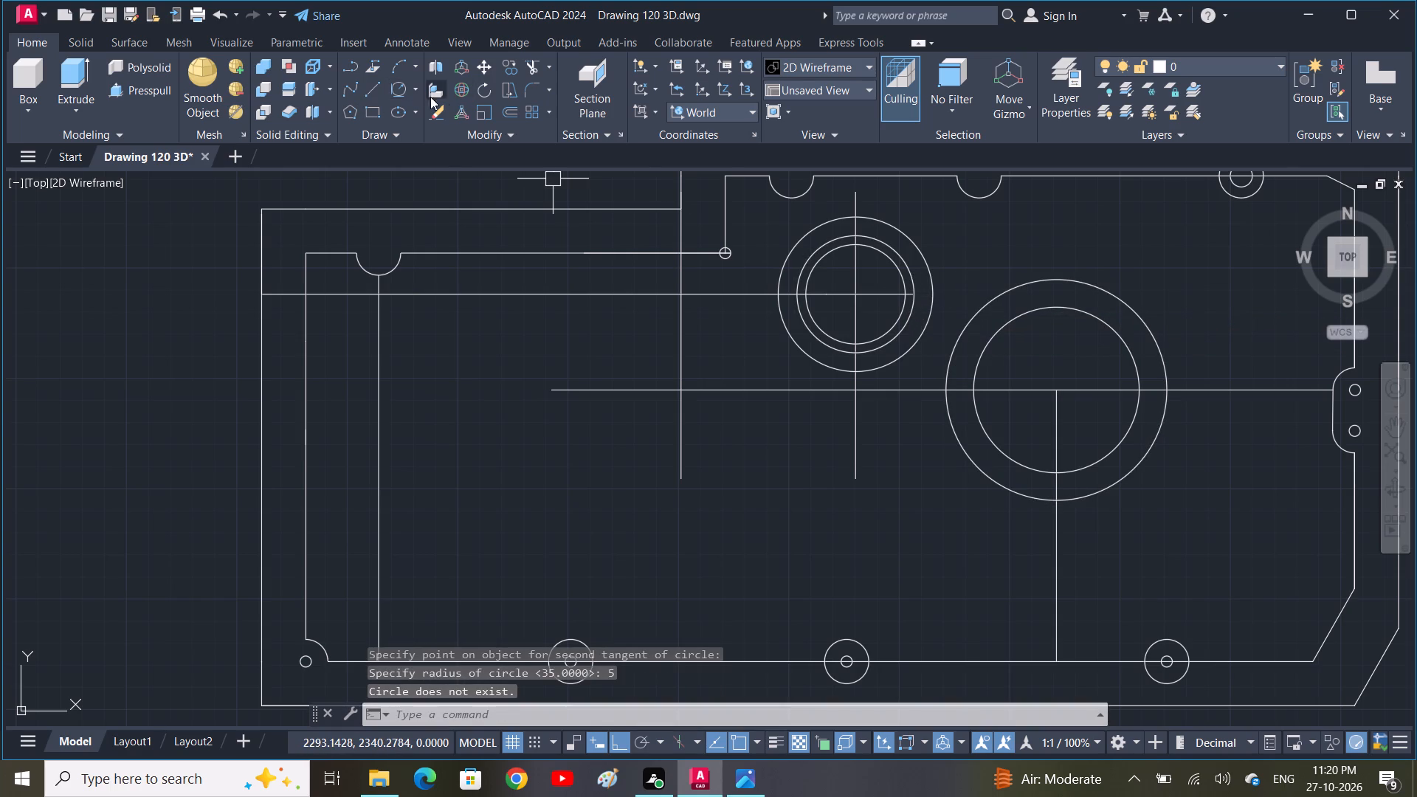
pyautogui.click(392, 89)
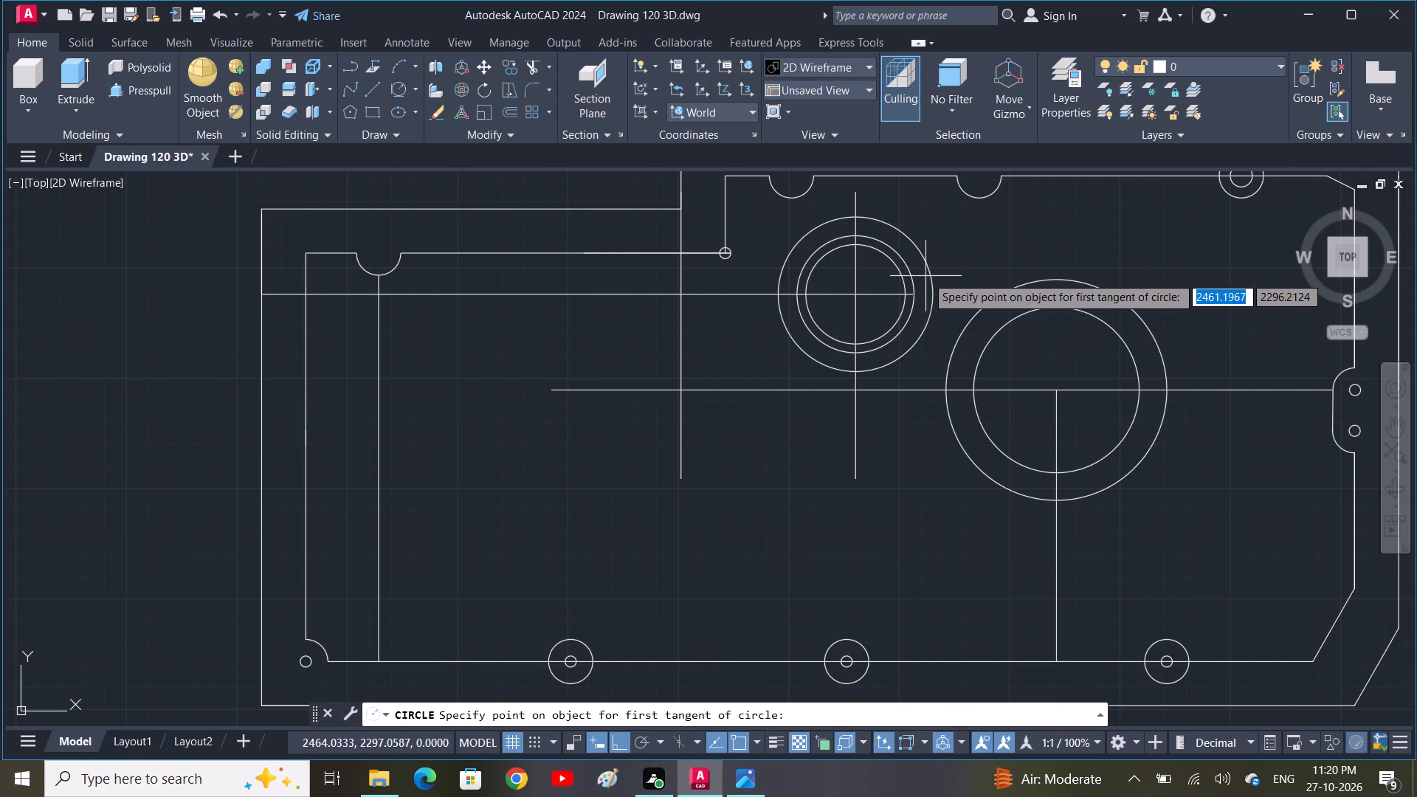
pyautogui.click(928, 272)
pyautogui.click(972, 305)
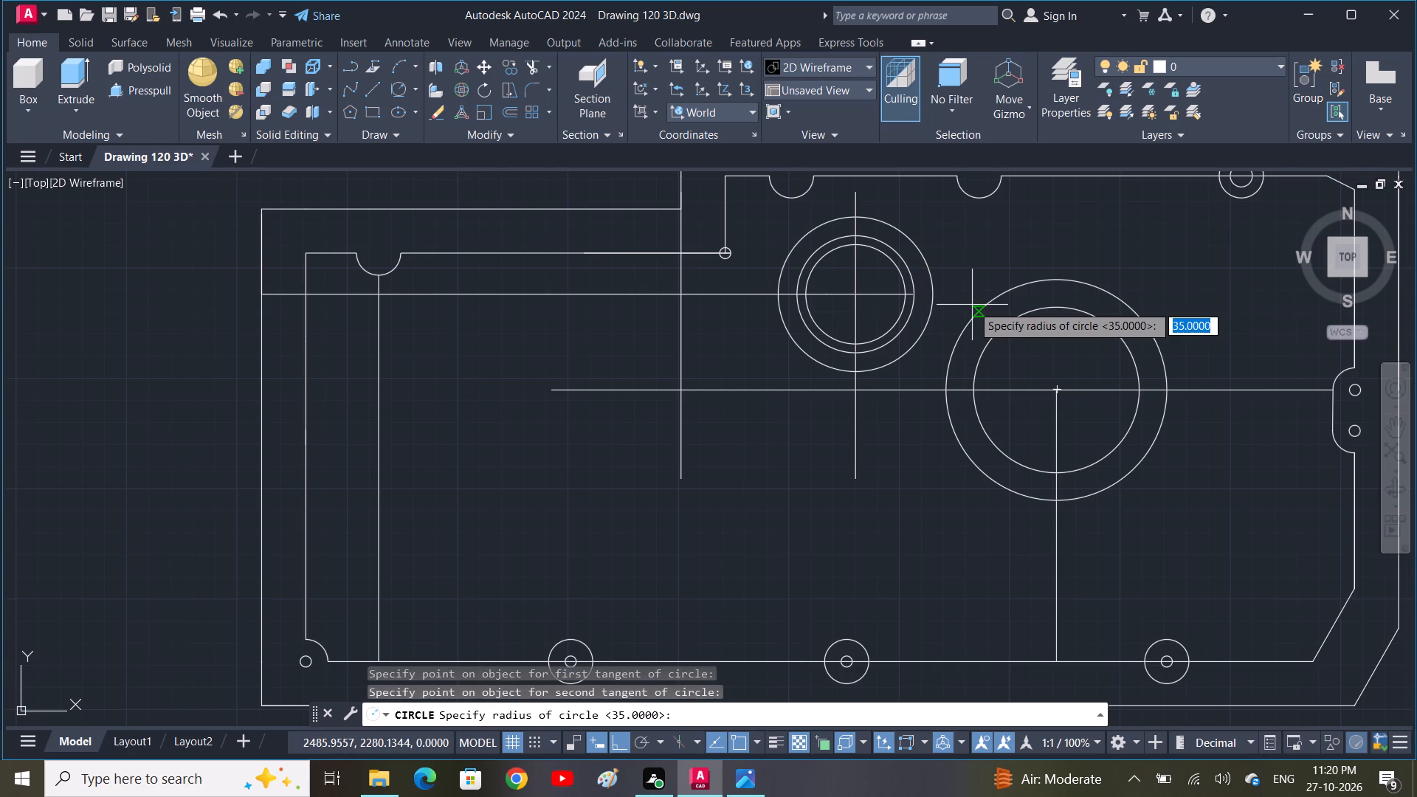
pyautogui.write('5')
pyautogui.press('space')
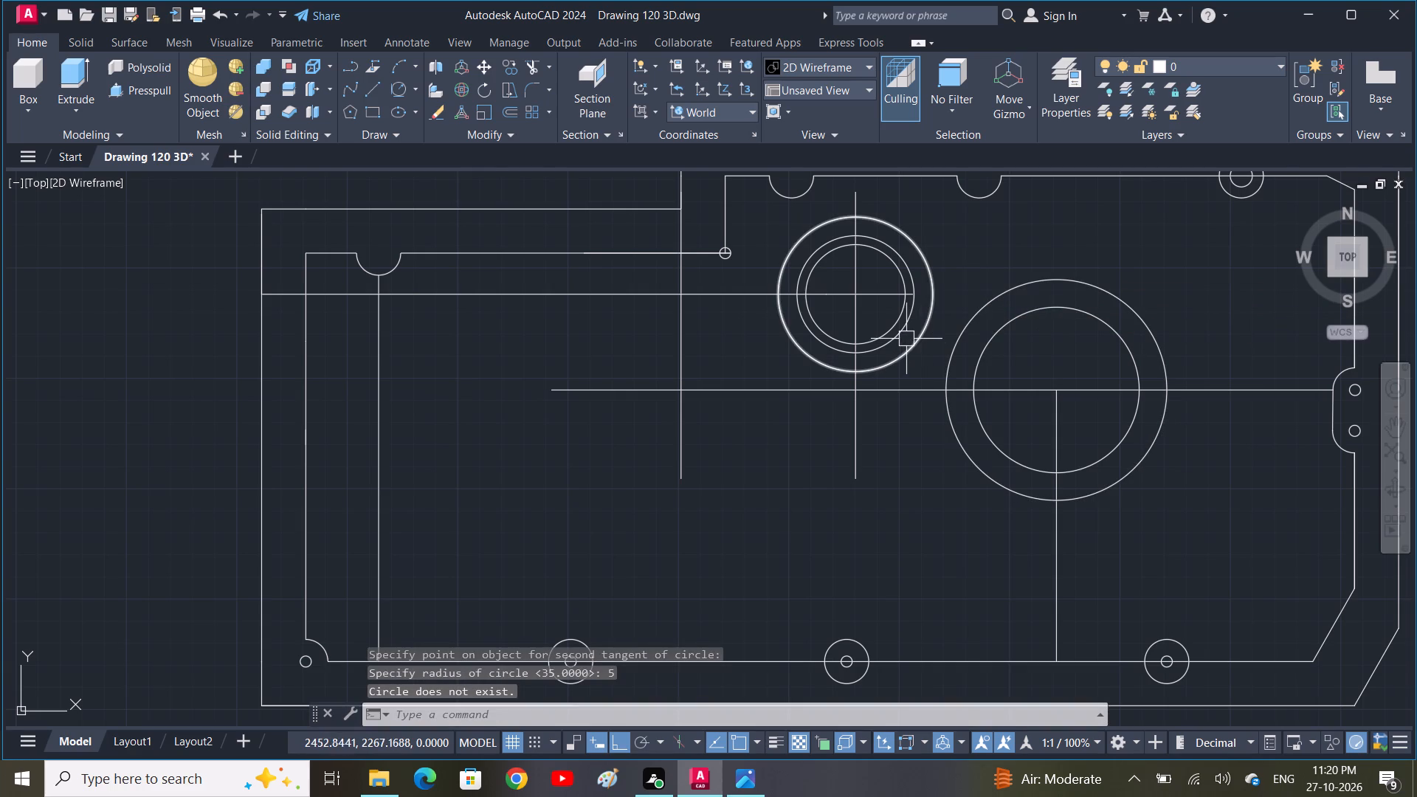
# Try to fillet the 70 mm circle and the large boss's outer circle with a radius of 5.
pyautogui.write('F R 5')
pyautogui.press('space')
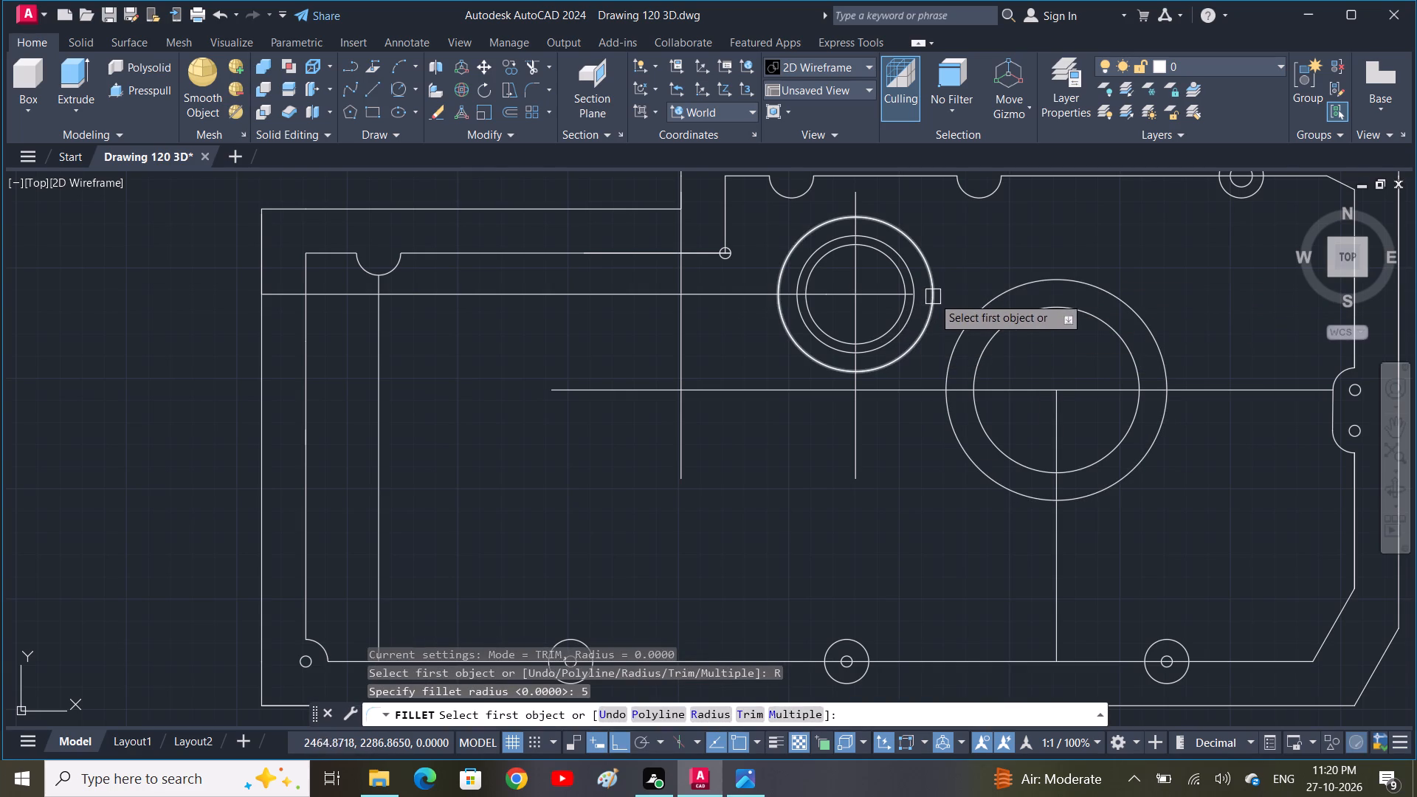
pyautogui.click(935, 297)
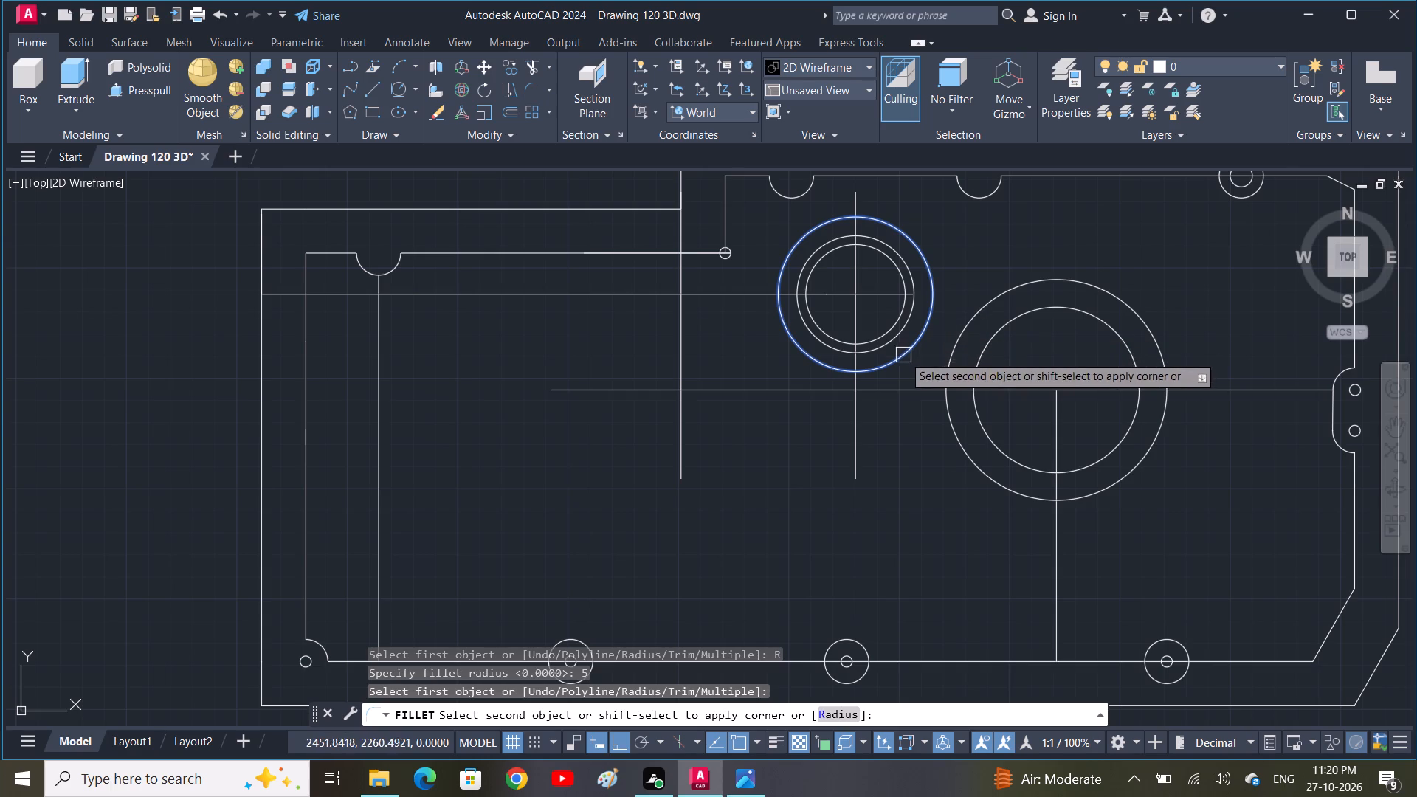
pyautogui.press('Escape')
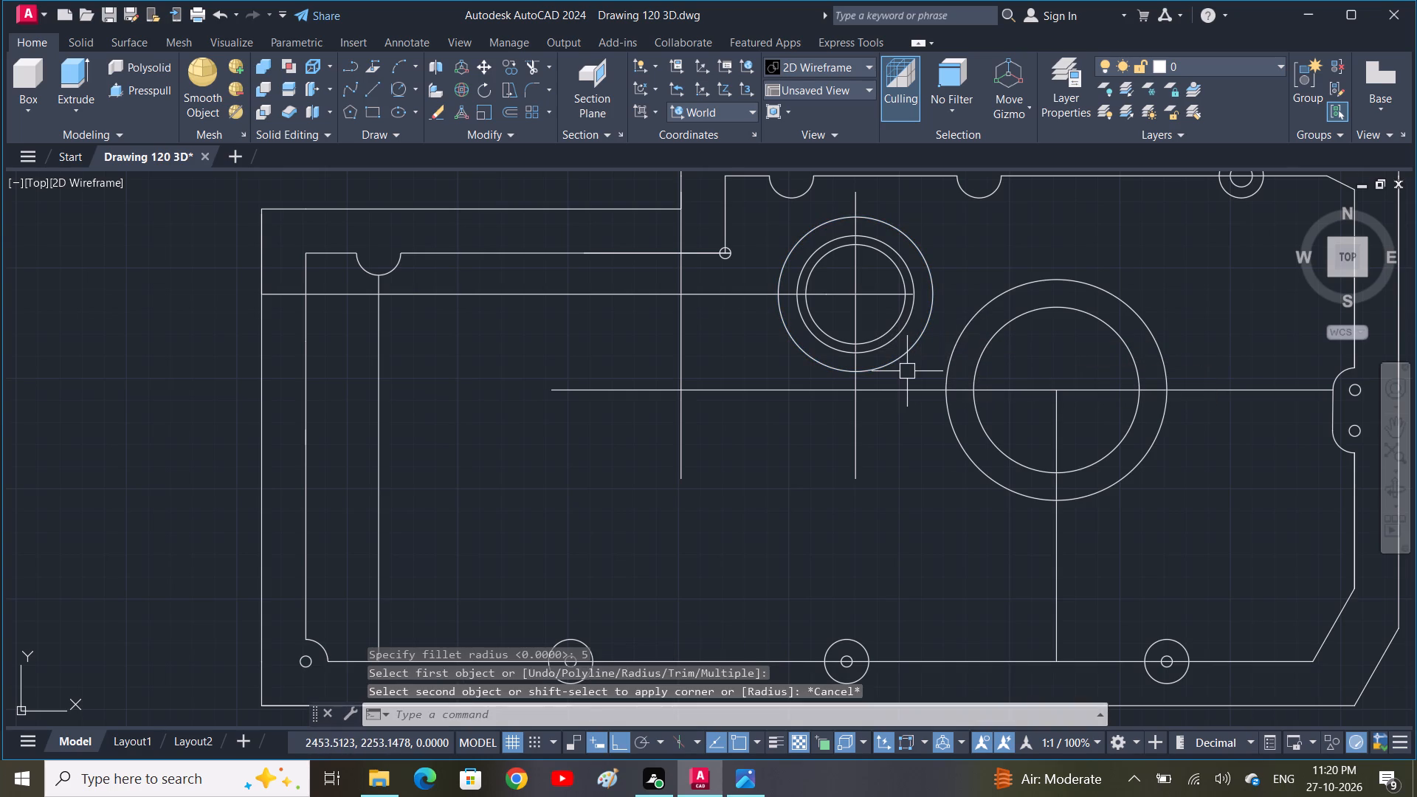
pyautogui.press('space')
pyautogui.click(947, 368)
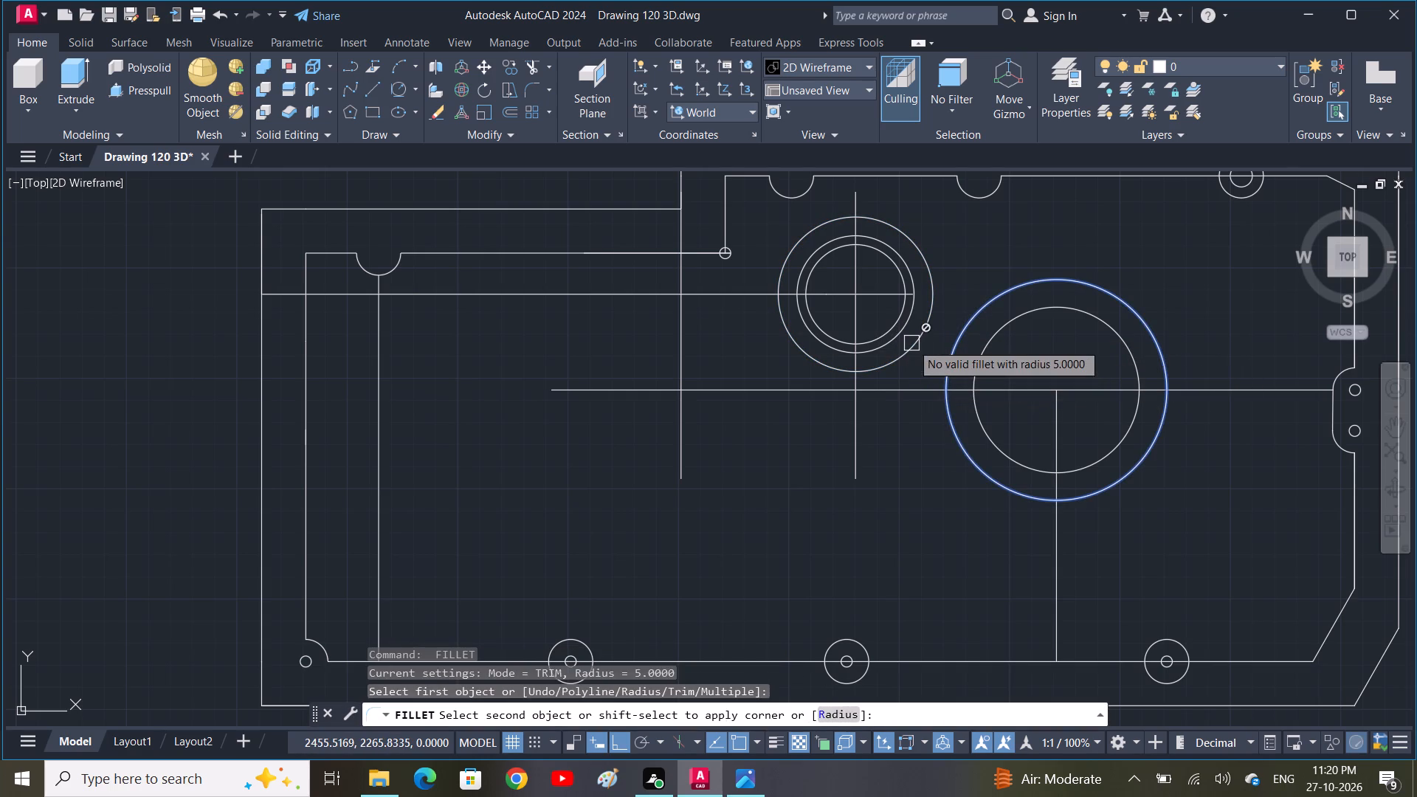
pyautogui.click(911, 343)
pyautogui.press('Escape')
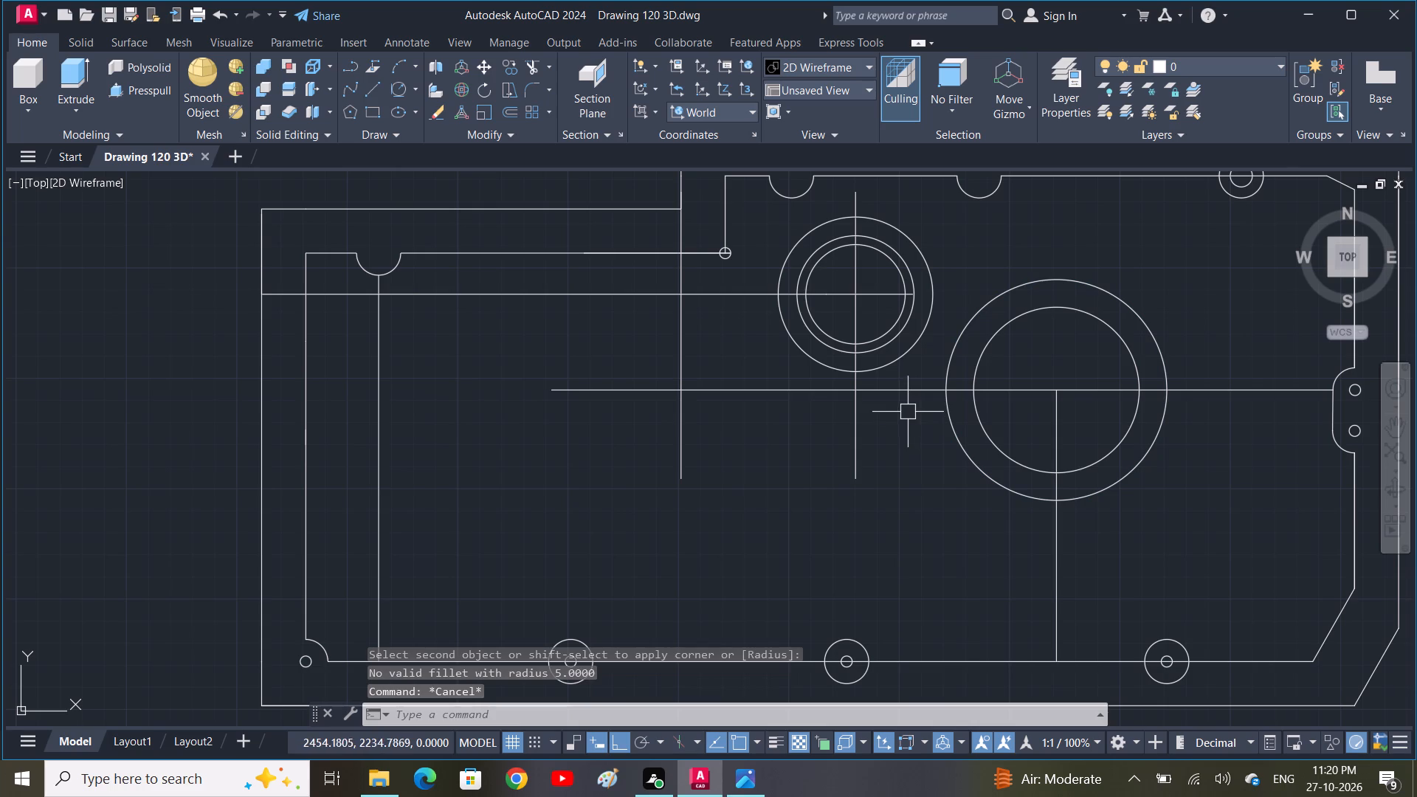
# Switch to the reference image in Photos and examine the cover's boss, fillet and lower hole dimensions.
pyautogui.click(734, 780)
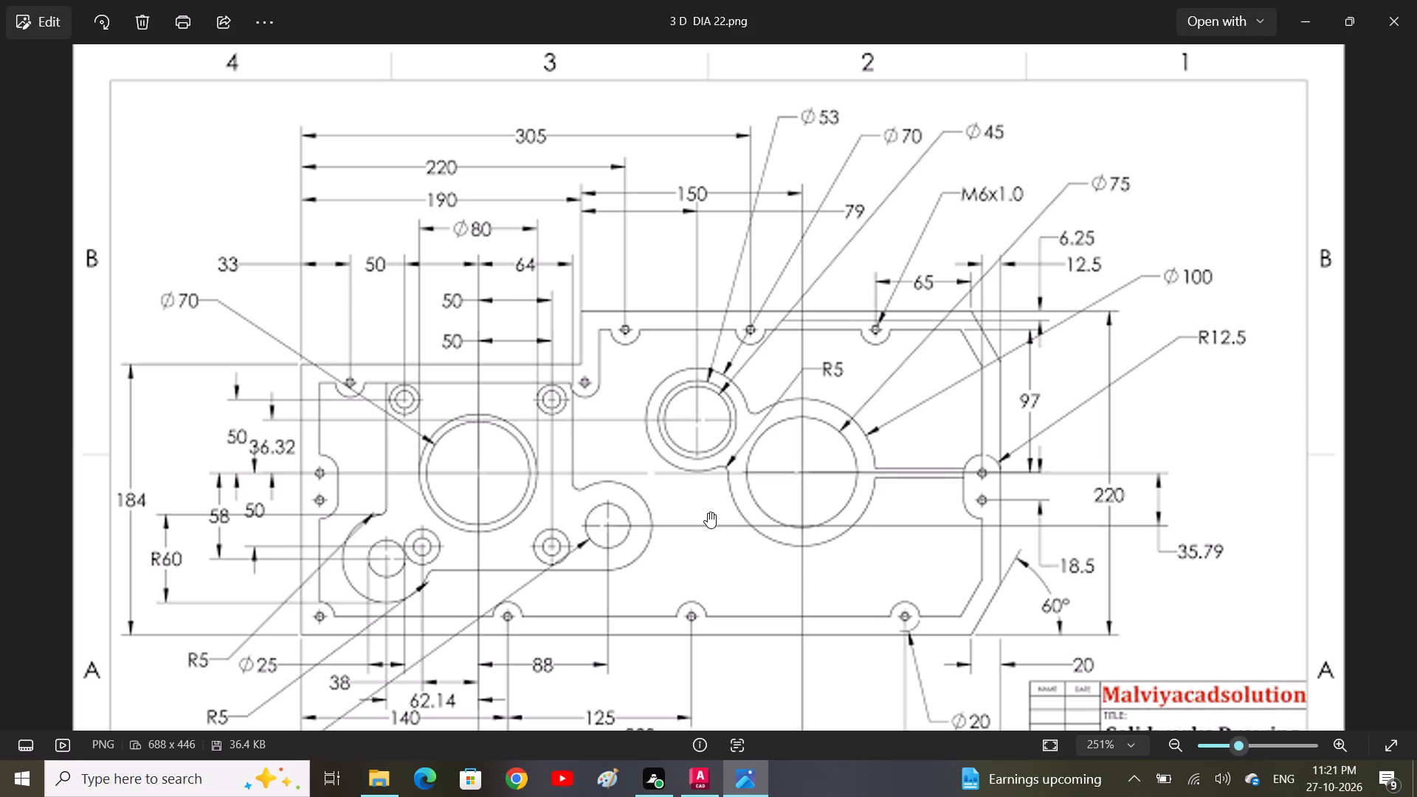
pyautogui.scroll(1, 559, 387)
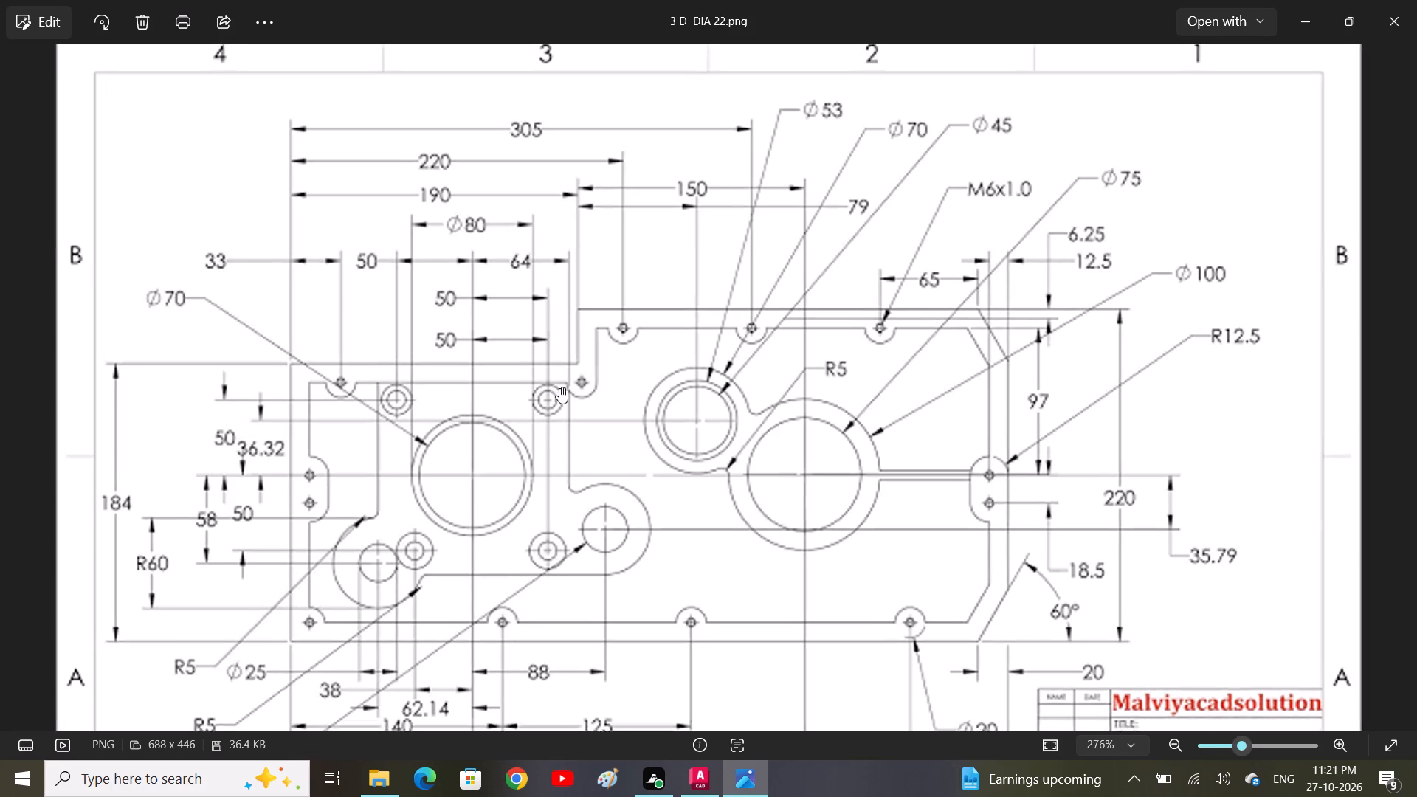
pyautogui.scroll(-1, 565, 423)
pyautogui.moveTo(620, 437); pyautogui.dragTo(607, 381, button='middle')
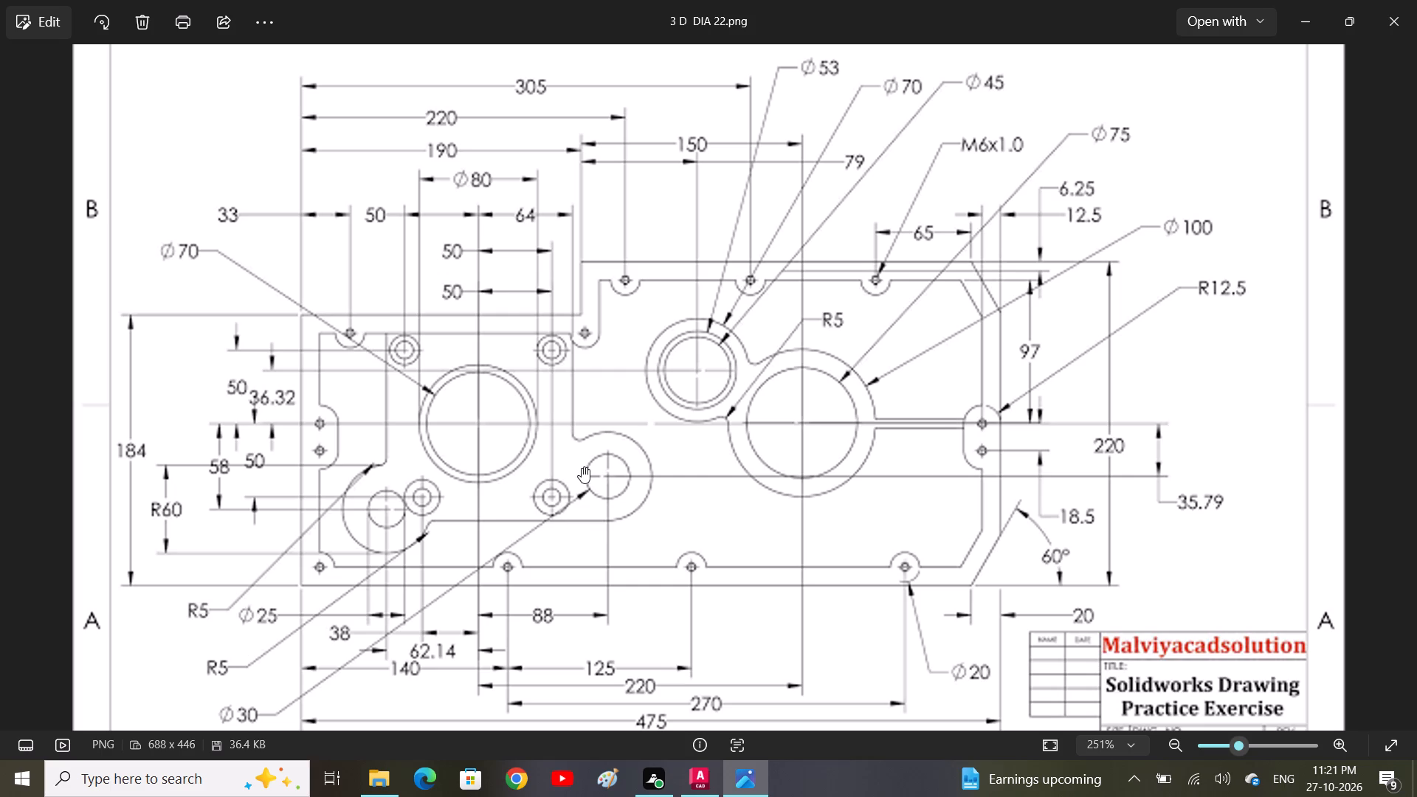
pyautogui.moveTo(600, 514); pyautogui.dragTo(625, 450, button='middle')
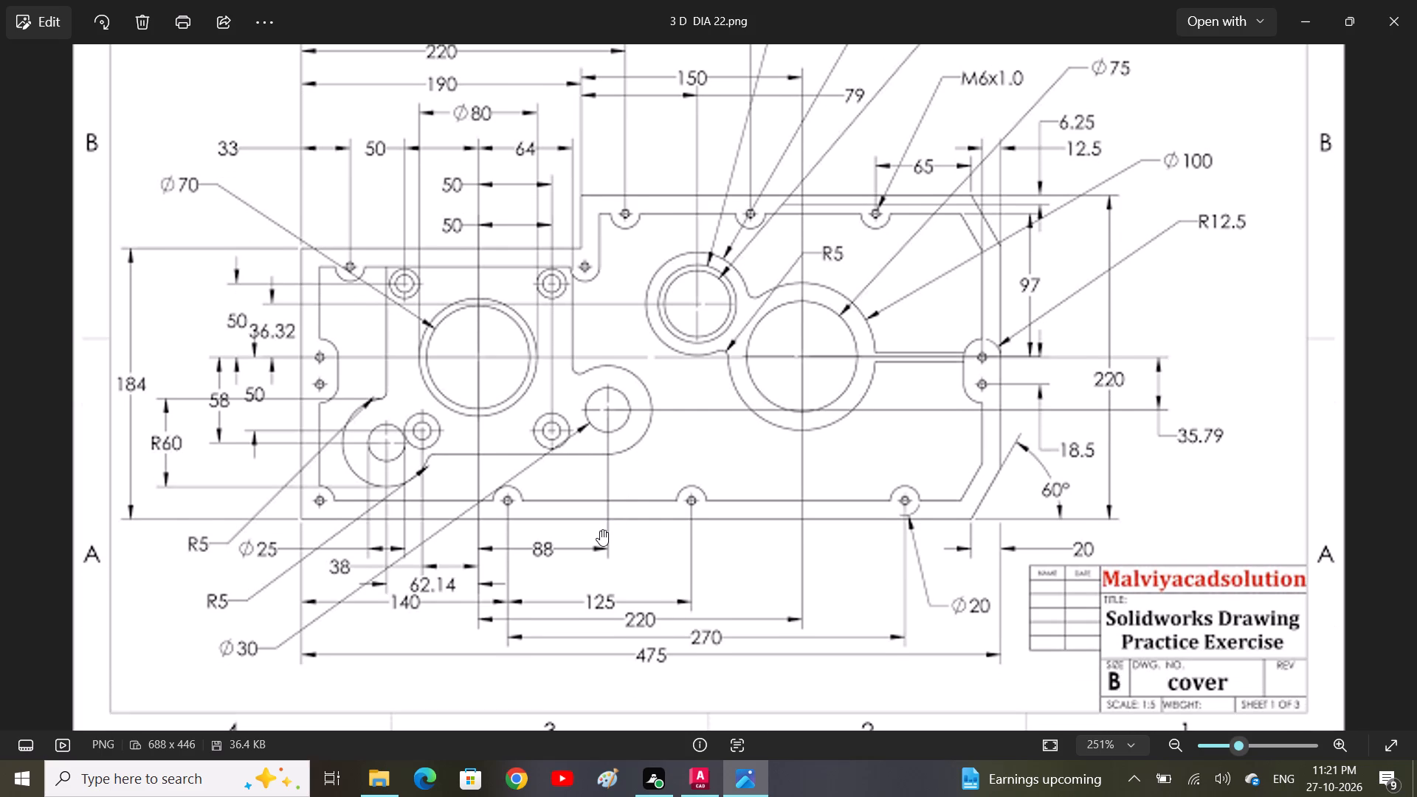
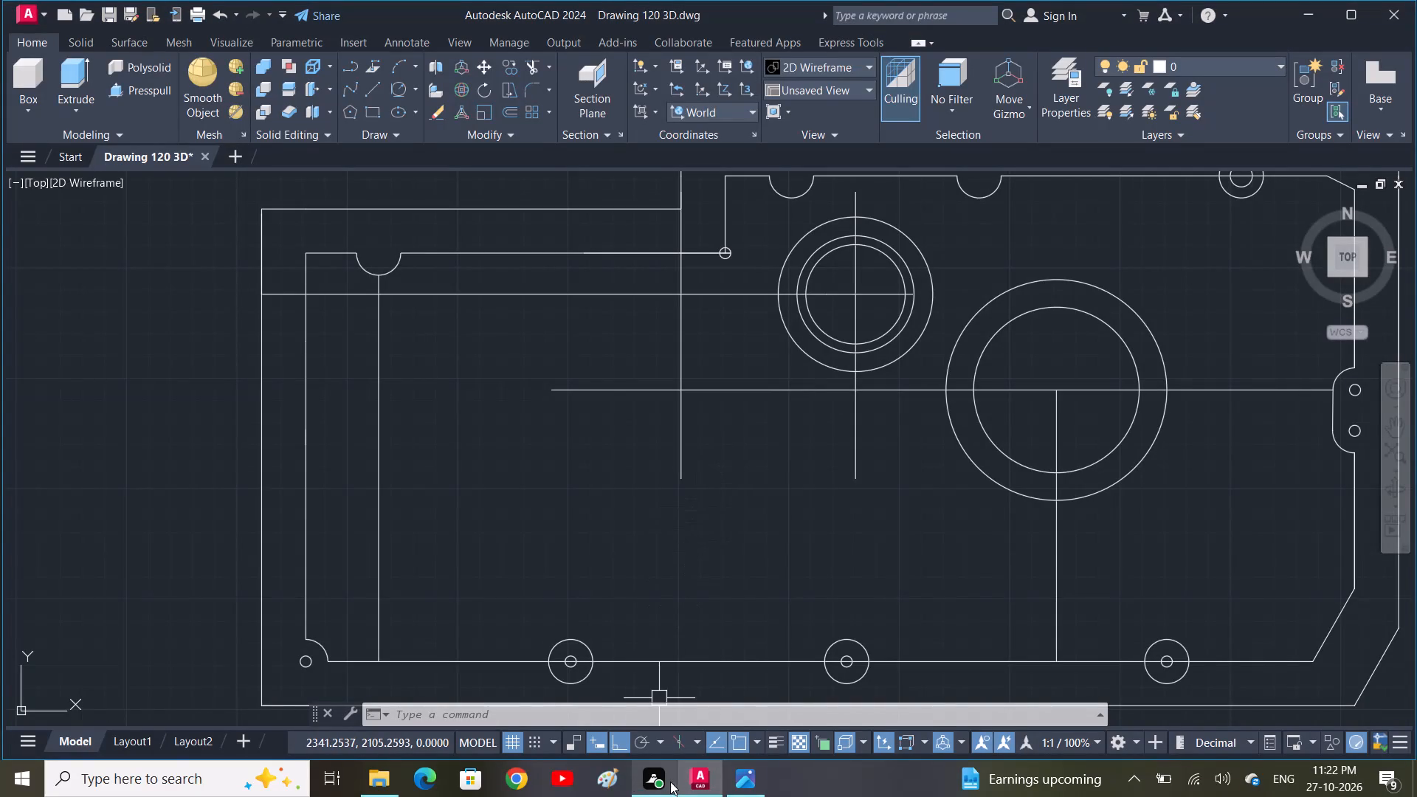
# Check the upper dimensions of the cover in the Photos reference image, and save the Drawing 120 3D file in AutoCAD.
pyautogui.click(742, 781)
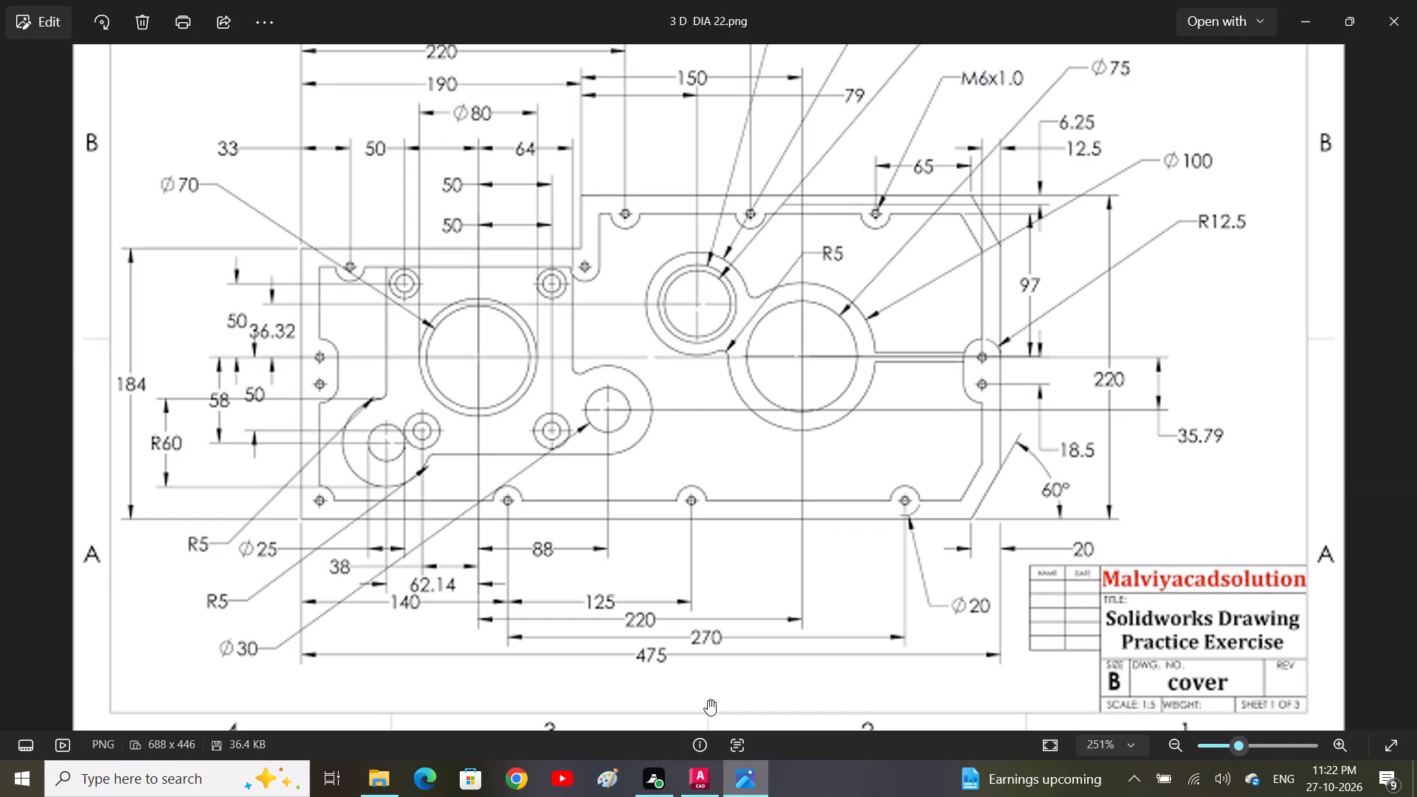
pyautogui.moveTo(671, 566); pyautogui.dragTo(740, 606, button='middle')
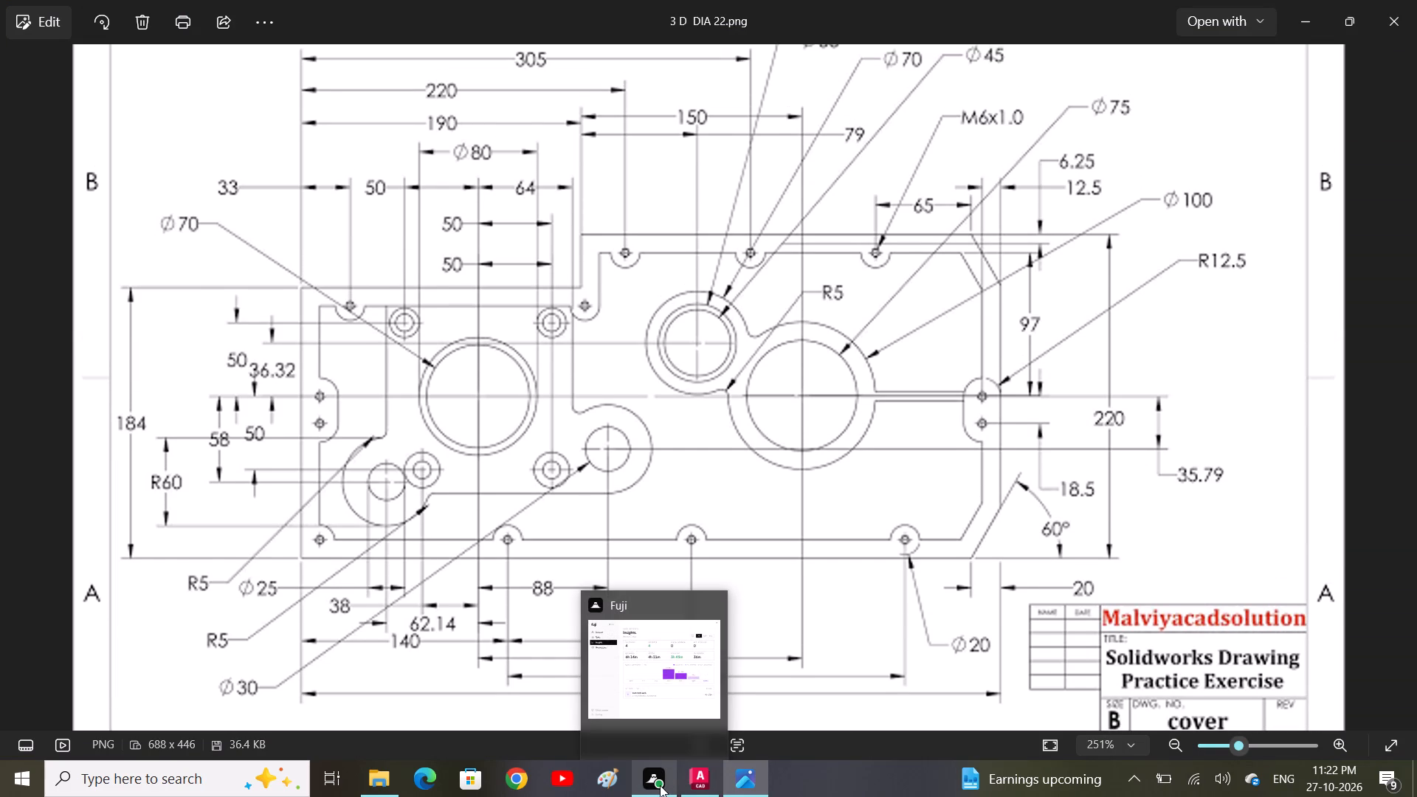
pyautogui.click(700, 778)
pyautogui.scroll(-2, 758, 480)
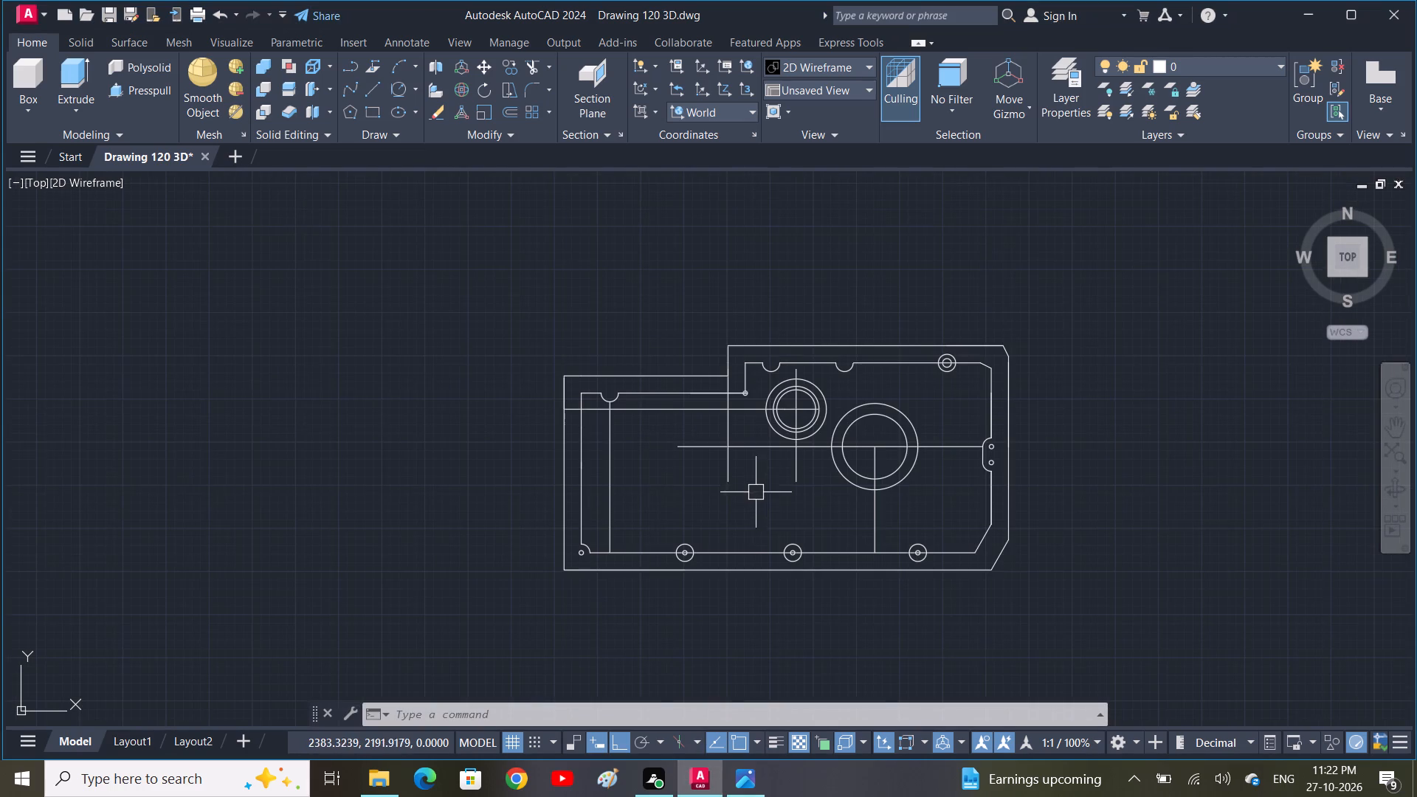
pyautogui.hotkey('ctrl', 's')
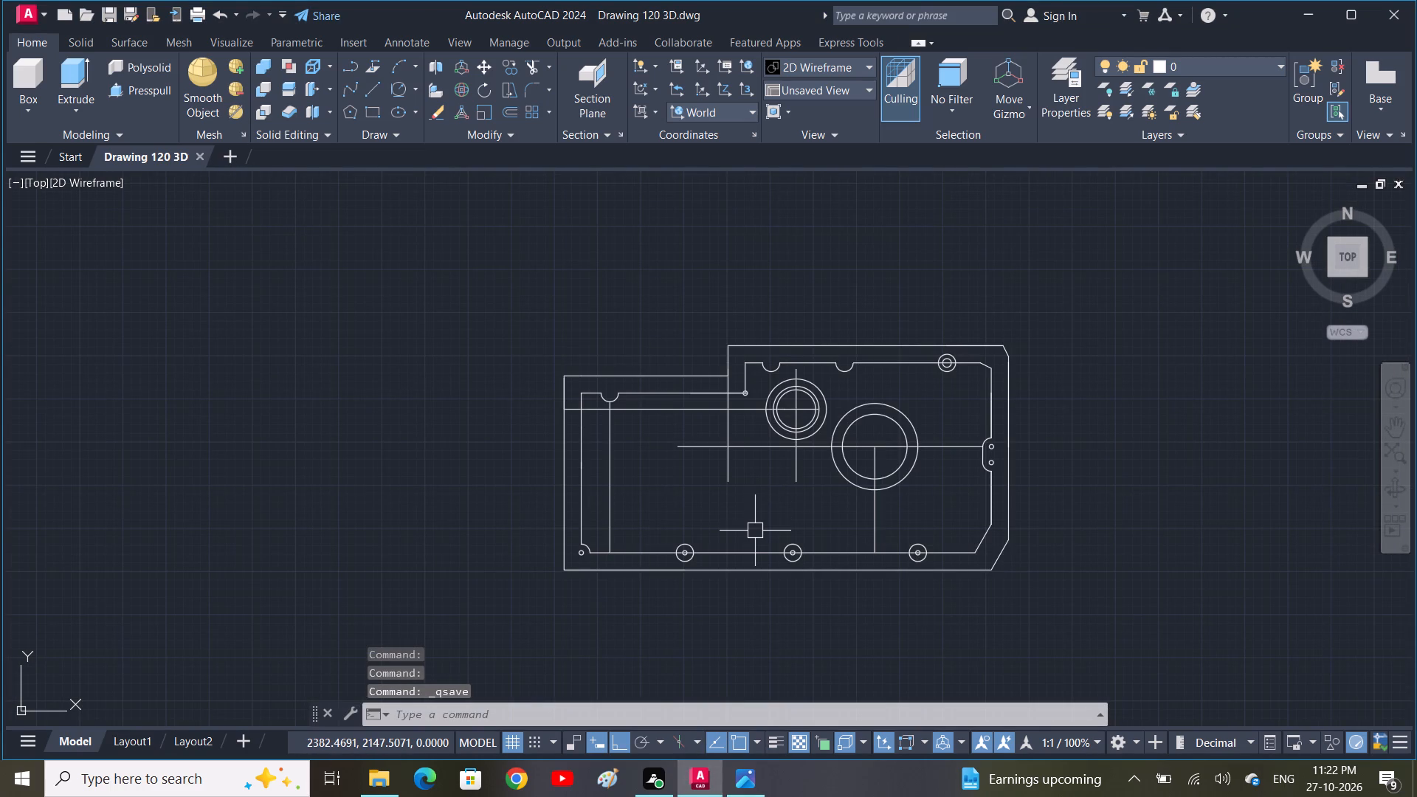